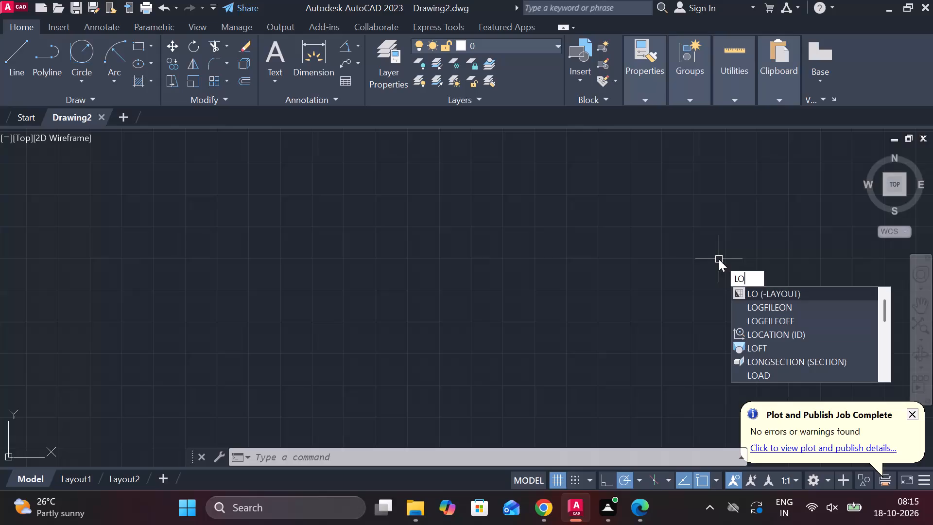
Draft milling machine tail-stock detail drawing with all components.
Set the model space limits with the lower left corner at 0,0 and the upper right corner at 297,210.
{"action": "left_click", "coordinate": [771, 307]}
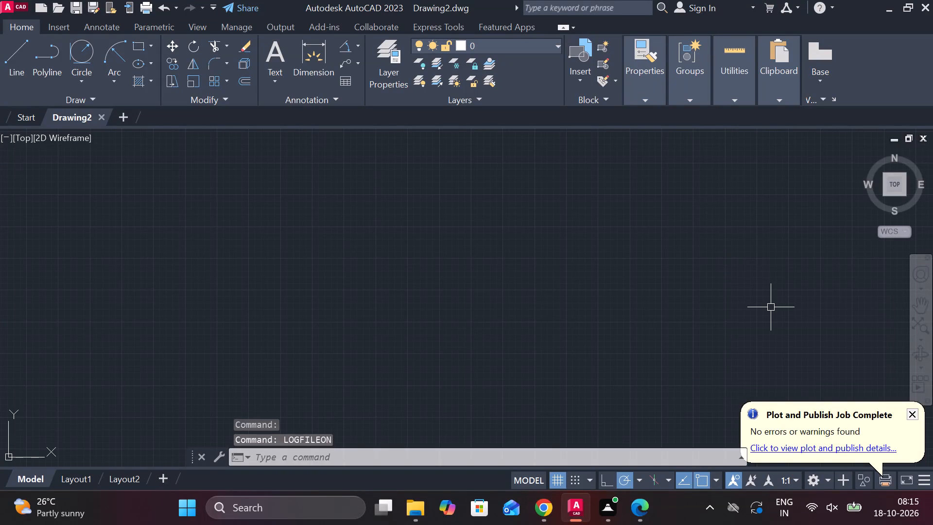
{"action": "type", "text": "LIMI"}
{"action": "left_click", "coordinate": [803, 341]}
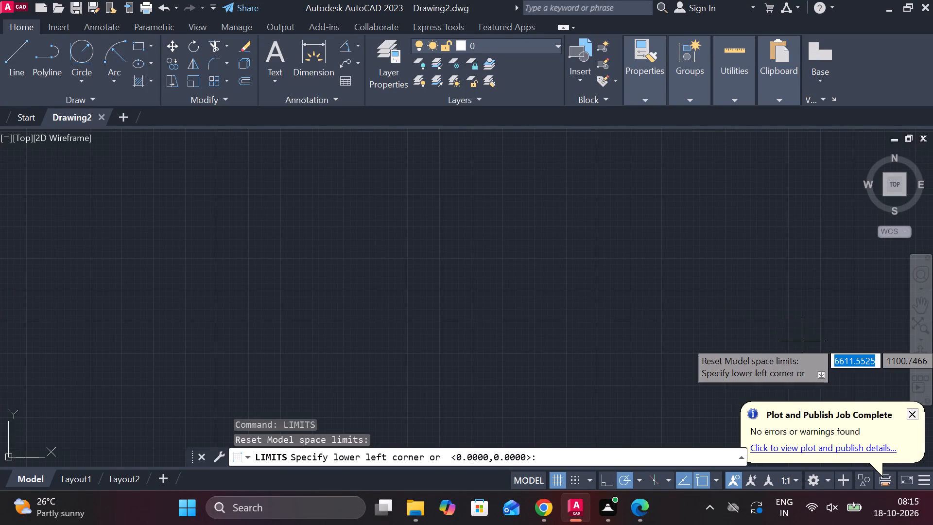
{"action": "type", "text": "0,0"}
{"action": "key", "text": "Return"}
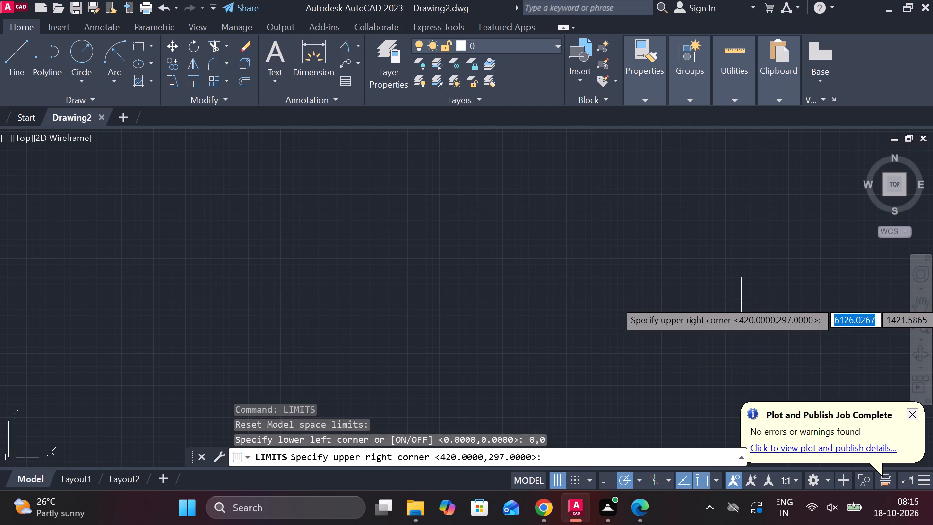
{"action": "key", "text": "2"}
{"action": "type", "text": "97"}
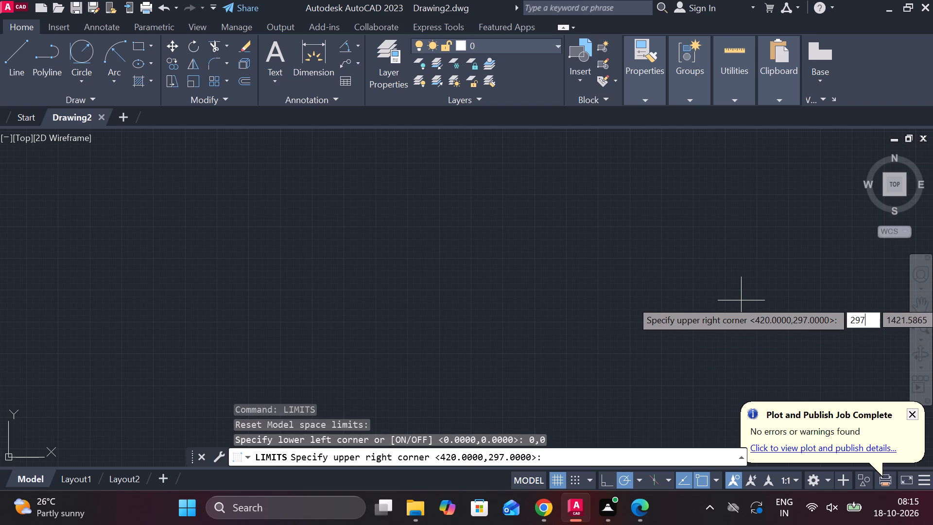
{"action": "key", "text": "comma"}
{"action": "type", "text": "210"}
{"action": "key", "text": "Return"}
Start the base outline with a horizontal line 60 units long, drawn to the right.
{"action": "key", "text": "z"}
{"action": "key", "text": "Return"}
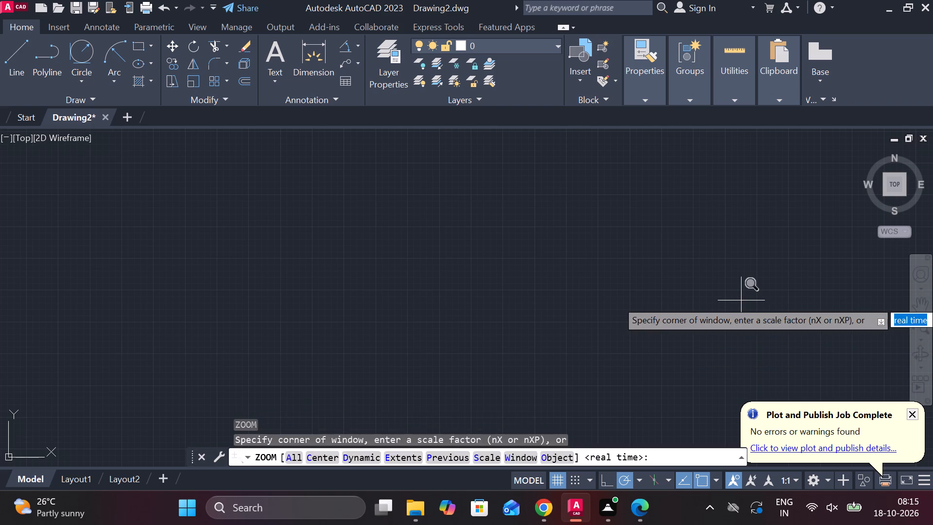
{"action": "key", "text": "e"}
{"action": "key", "text": "Return"}
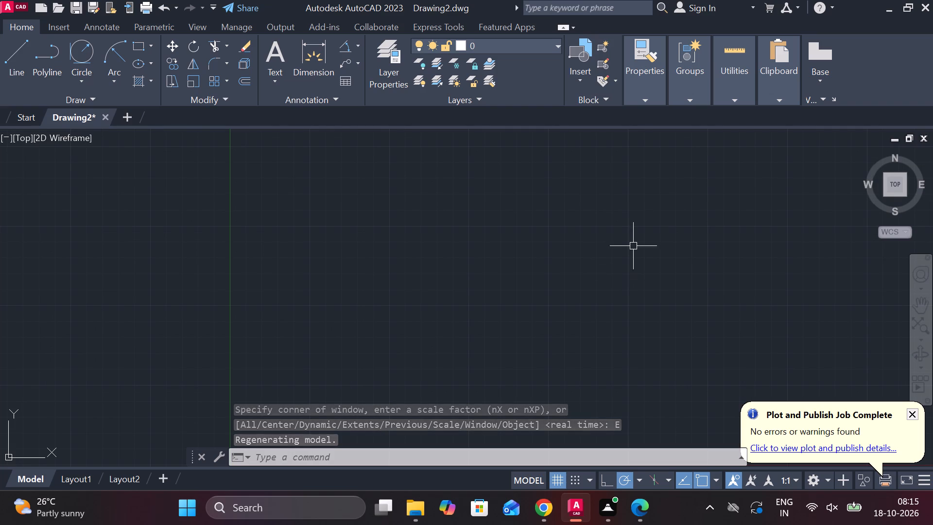
{"action": "middle_click_drag", "start_coordinate": [635, 244], "coordinate": [513, 318]}
{"action": "scroll", "coordinate": [507, 269], "scroll_direction": "down", "scroll_amount": 2}
{"action": "middle_click_drag", "start_coordinate": [560, 234], "coordinate": [394, 336]}
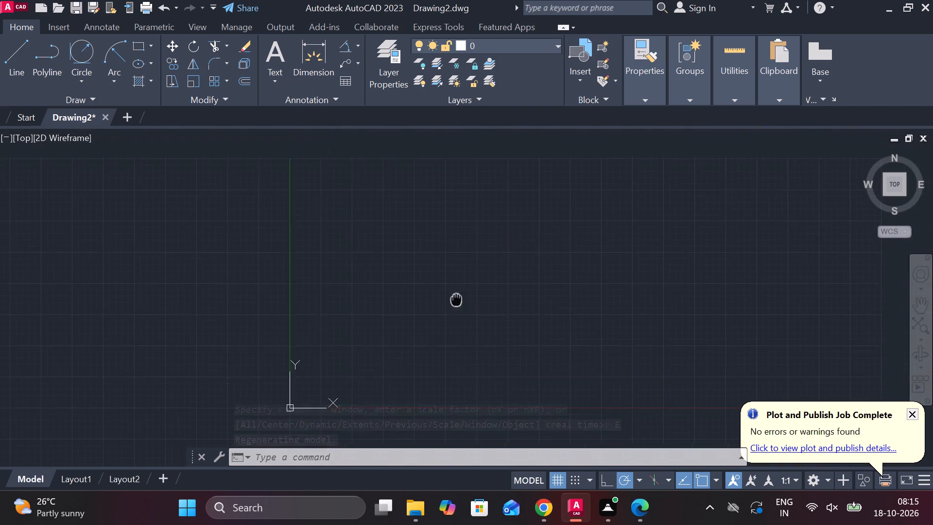
{"action": "middle_click_drag", "start_coordinate": [394, 336], "coordinate": [340, 377]}
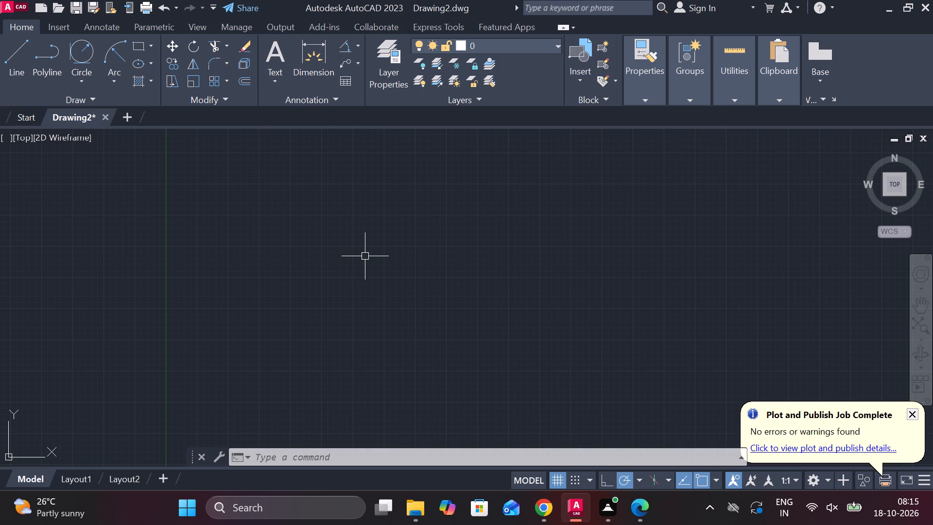
{"action": "key", "text": "l"}
{"action": "key", "text": "Return"}
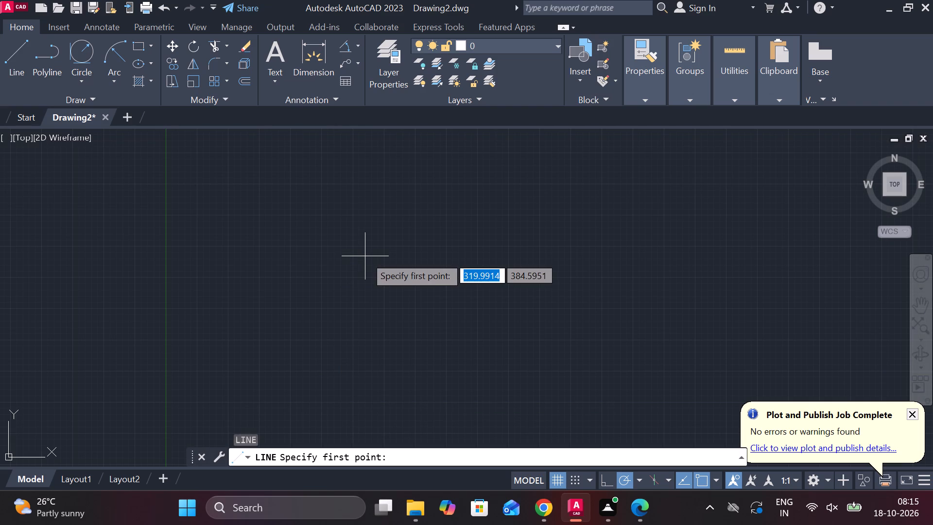
{"action": "left_click", "coordinate": [354, 293]}
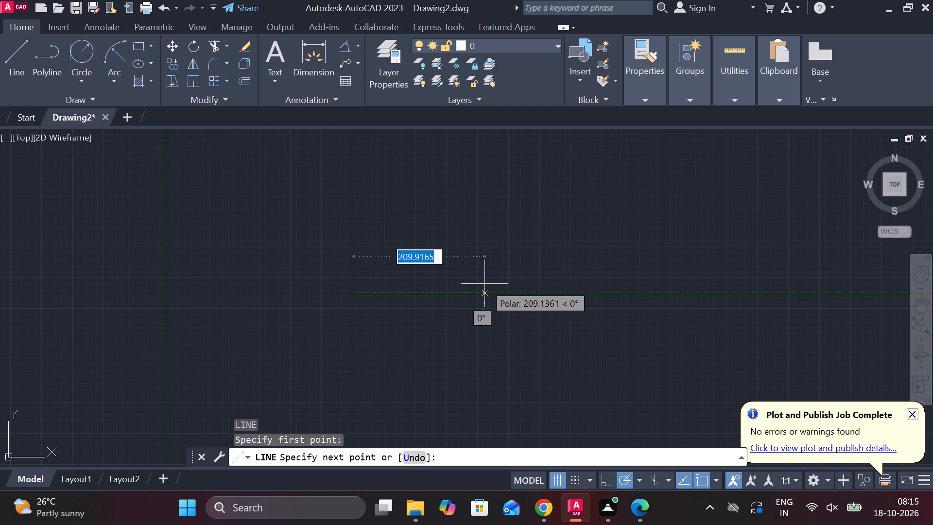
{"action": "key", "text": "6"}
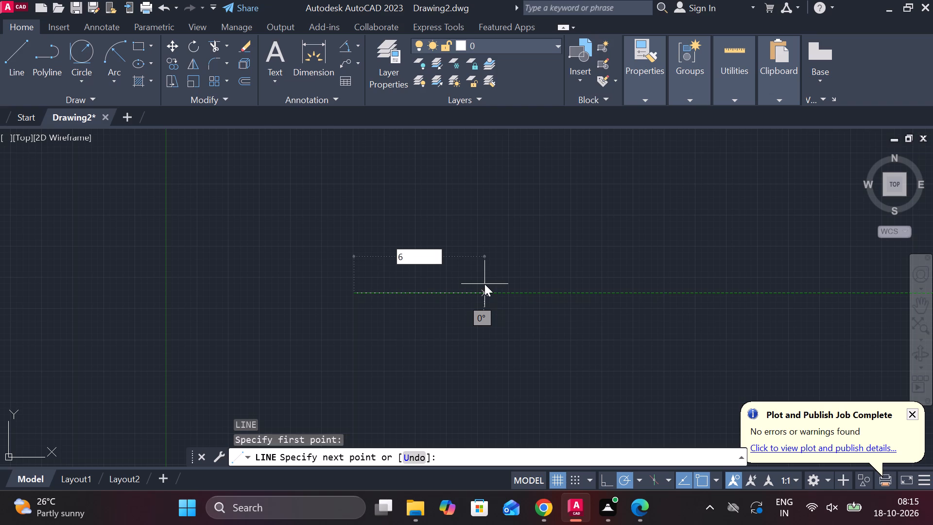
{"action": "key", "text": "0"}
{"action": "key", "text": "Return"}
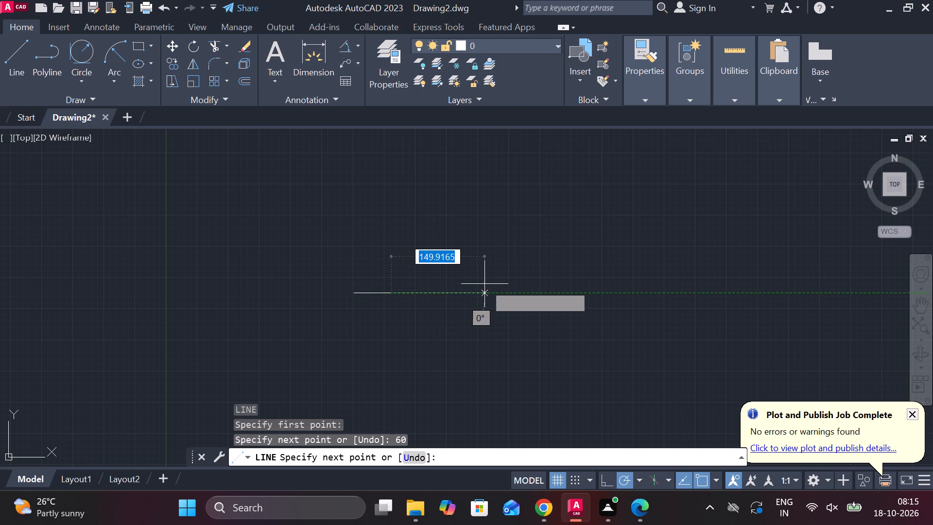
Continue the outline with a projection below the base: 10 units down, 30 to the right and 10 back up.
{"action": "scroll", "coordinate": [386, 311], "scroll_direction": "up", "scroll_amount": 2}
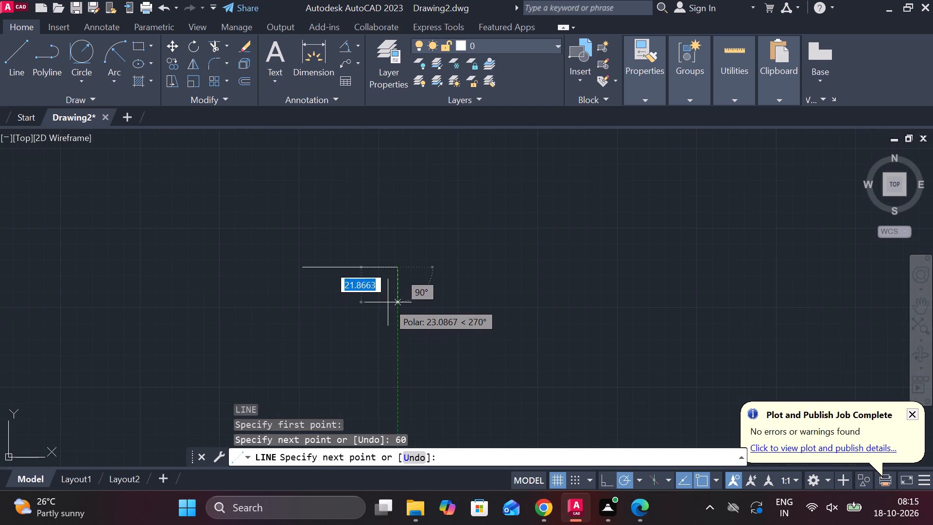
{"action": "key", "text": "1"}
{"action": "key", "text": "0"}
{"action": "key", "text": "Return"}
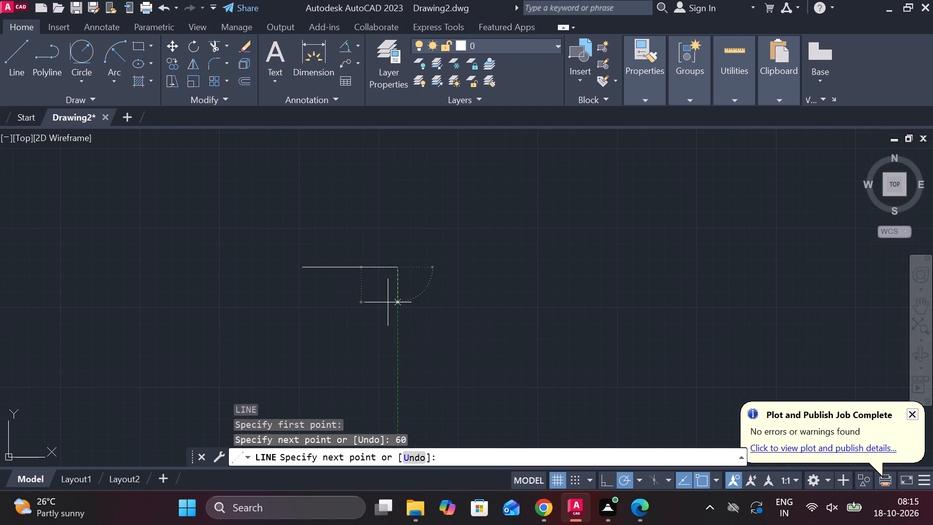
{"action": "type", "text": "30"}
{"action": "key", "text": "Return"}
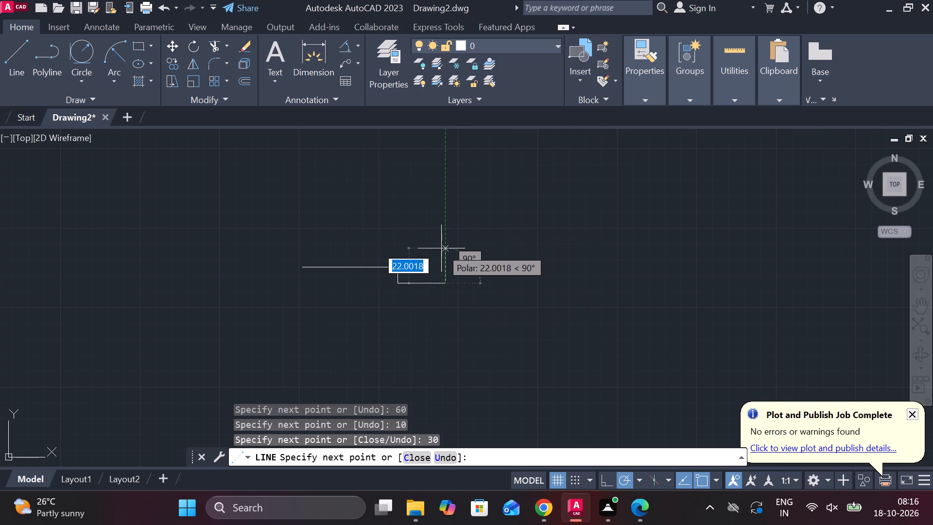
{"action": "type", "text": "10"}
{"action": "key", "text": "Return"}
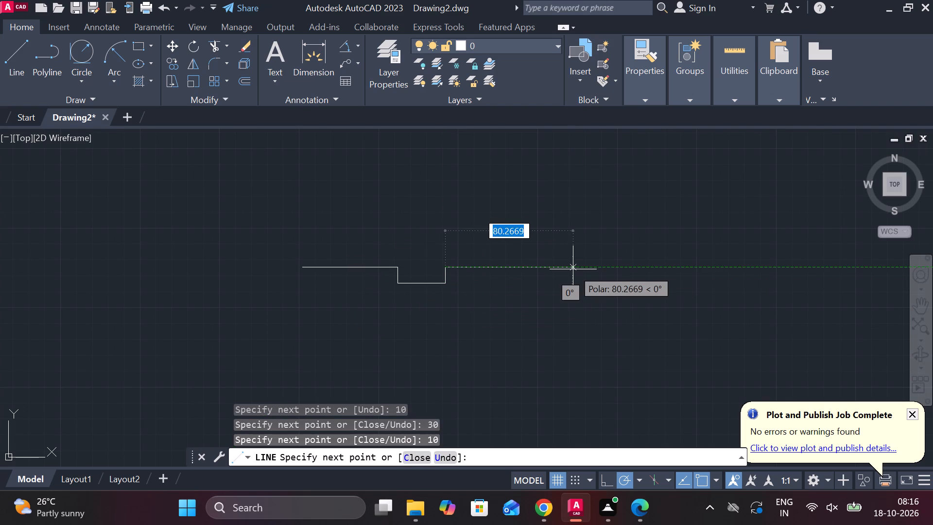
Finish the base outline with segments 60 units right, 25 up and 150 left, and close it.
{"action": "type", "text": "60"}
{"action": "key", "text": "Return"}
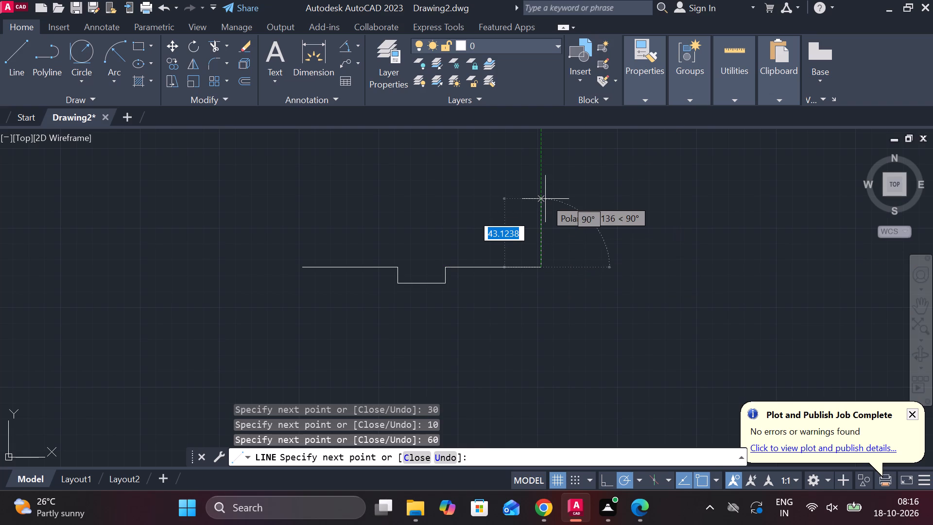
{"action": "type", "text": "25"}
{"action": "key", "text": "space"}
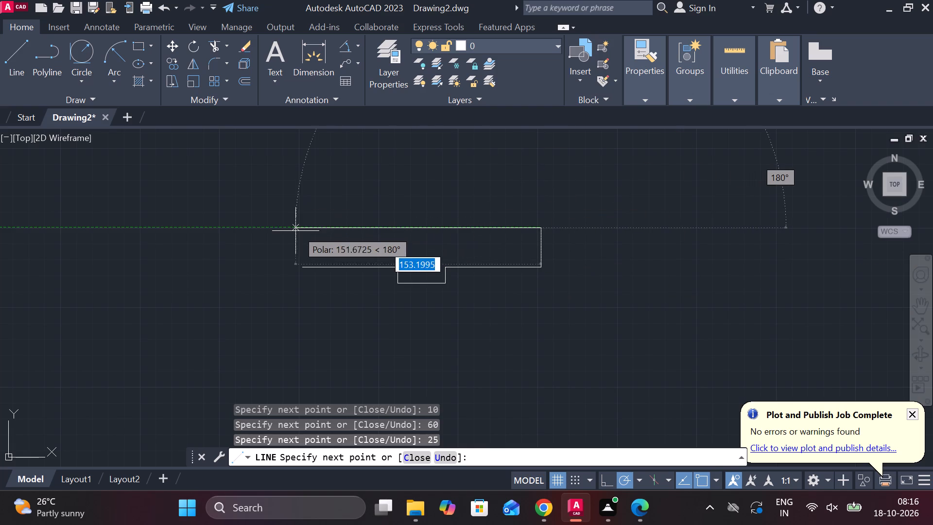
{"action": "key", "text": "1"}
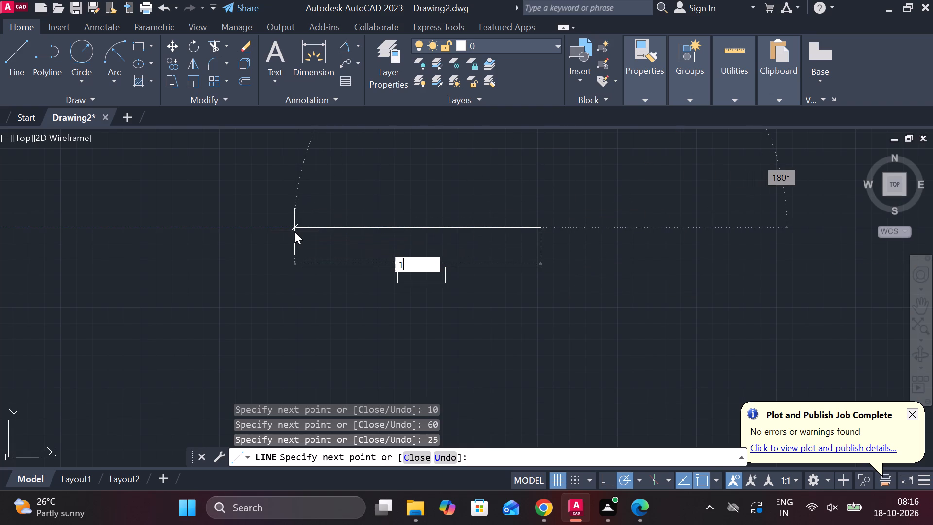
{"action": "type", "text": "50"}
{"action": "key", "text": "Return"}
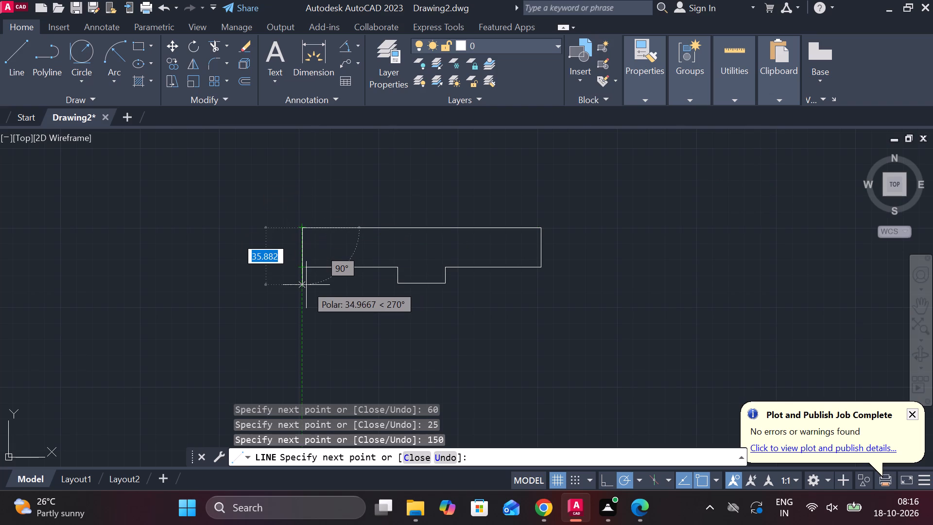
{"action": "type", "text": "C"}
{"action": "key", "text": "space"}
Draw a vertical line 125 units up from the midpoint of the base's top edge.
{"action": "middle_click_drag", "start_coordinate": [327, 273], "coordinate": [363, 281]}
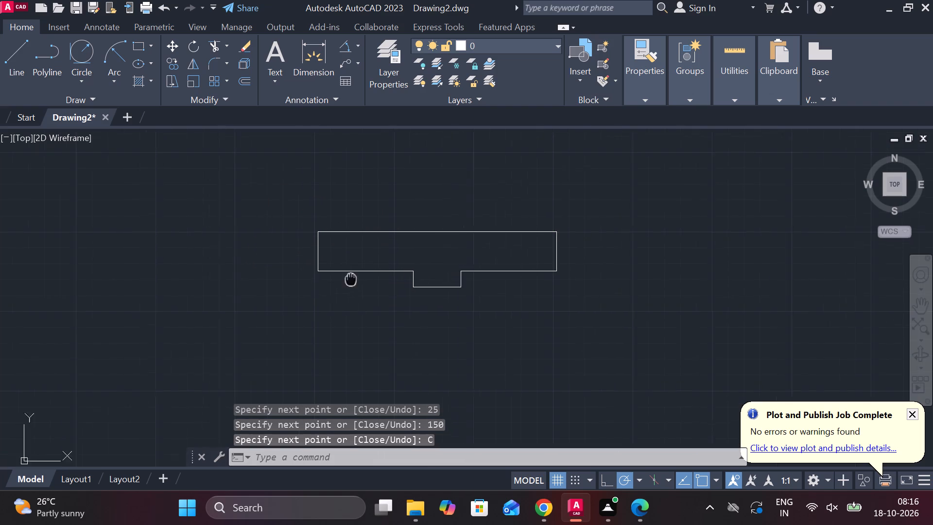
{"action": "middle_click_drag", "start_coordinate": [363, 281], "coordinate": [385, 285]}
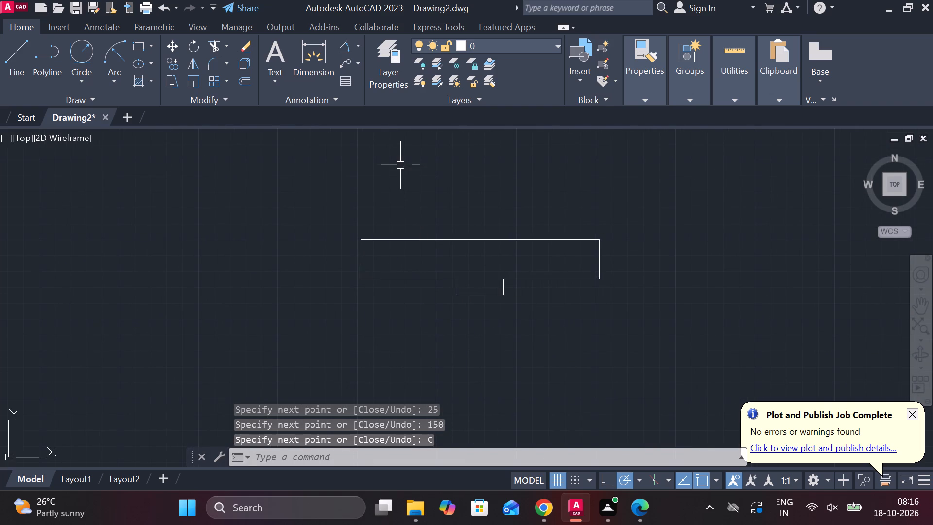
{"action": "middle_click_drag", "start_coordinate": [450, 190], "coordinate": [435, 223]}
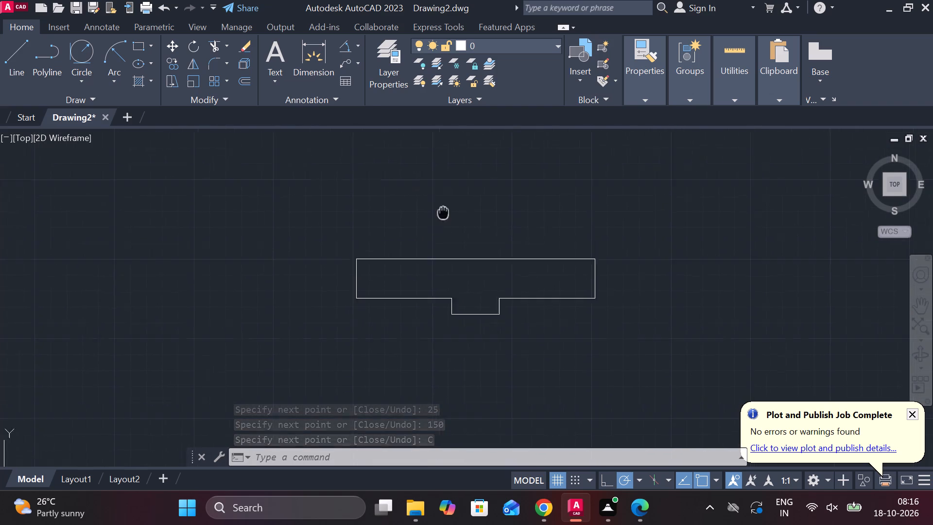
{"action": "middle_click_drag", "start_coordinate": [435, 223], "coordinate": [432, 229]}
{"action": "key", "text": "l"}
{"action": "key", "text": "Return"}
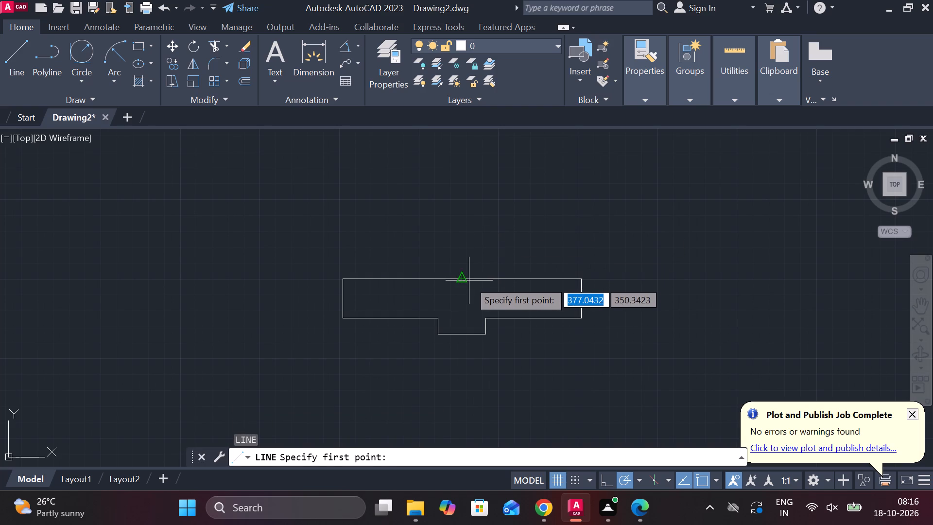
{"action": "left_click", "coordinate": [465, 280]}
{"action": "middle_click_drag", "start_coordinate": [462, 167], "coordinate": [463, 197]}
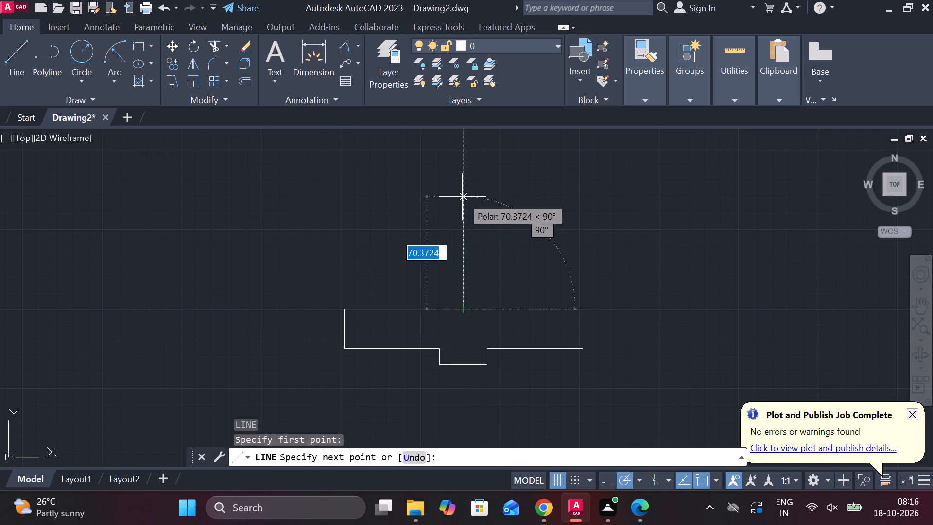
{"action": "type", "text": "125"}
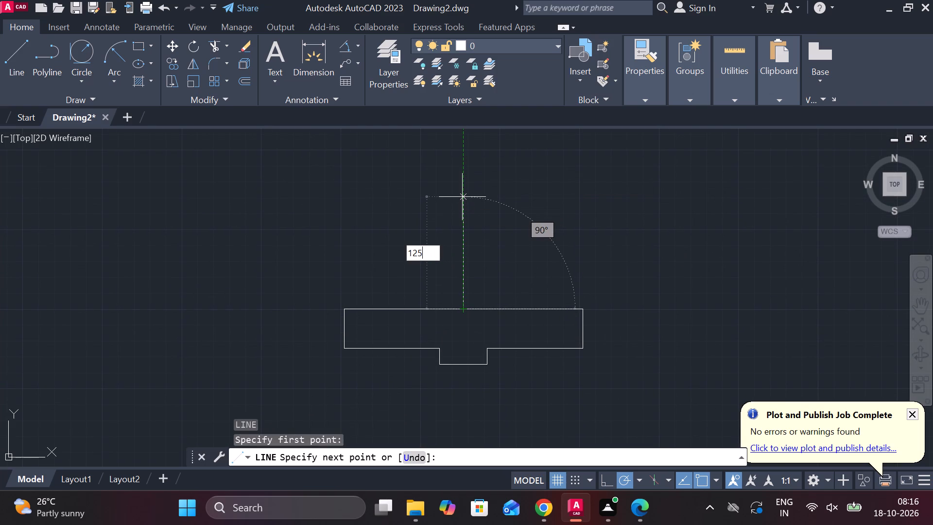
{"action": "key", "text": "space"}
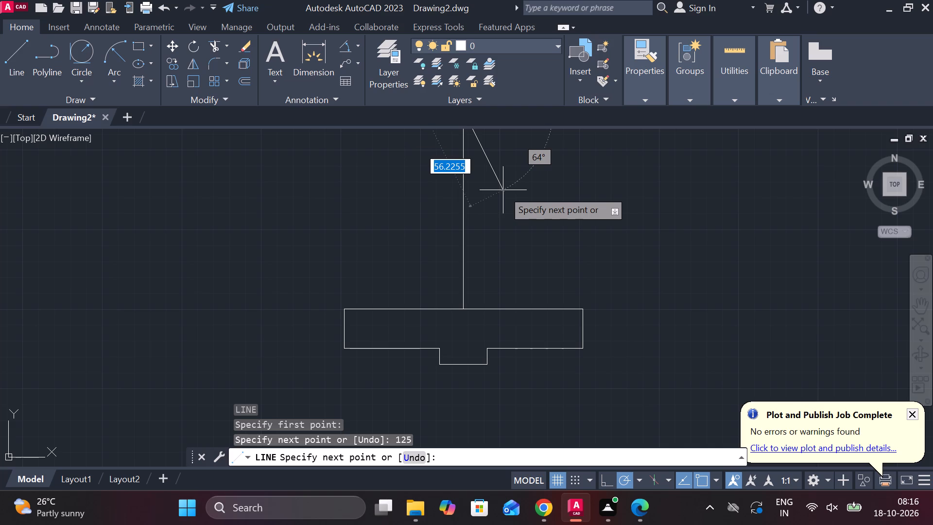
{"action": "middle_click_drag", "start_coordinate": [504, 210], "coordinate": [506, 211]}
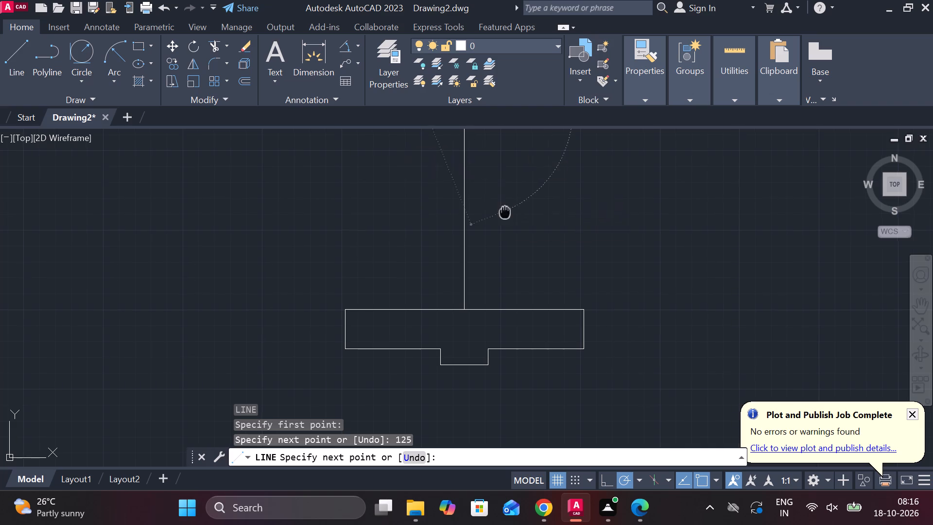
{"action": "middle_click_drag", "start_coordinate": [506, 211], "coordinate": [511, 283]}
{"action": "key", "text": "Escape"}
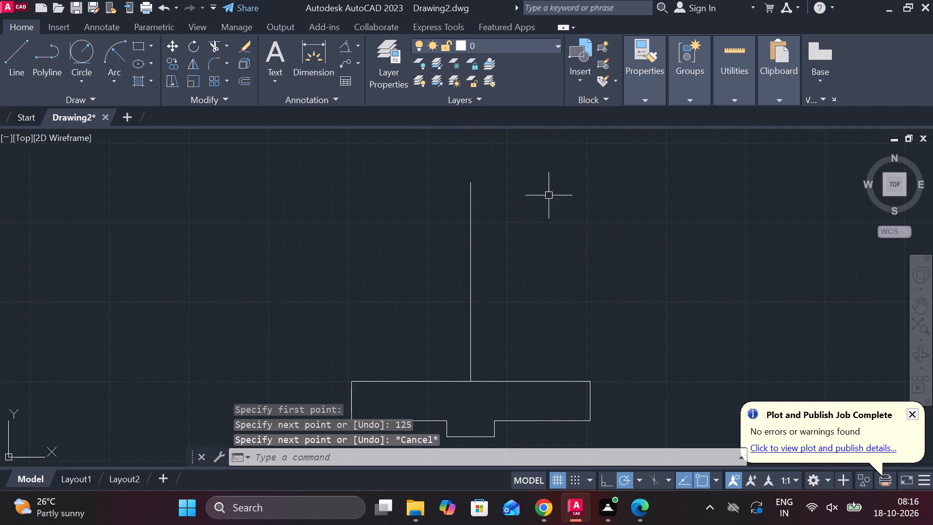
Draw a circle of radius 30 centred on the upper end of the vertical line.
{"action": "type", "text": "C"}
{"action": "key", "text": "space"}
{"action": "left_click", "coordinate": [465, 183]}
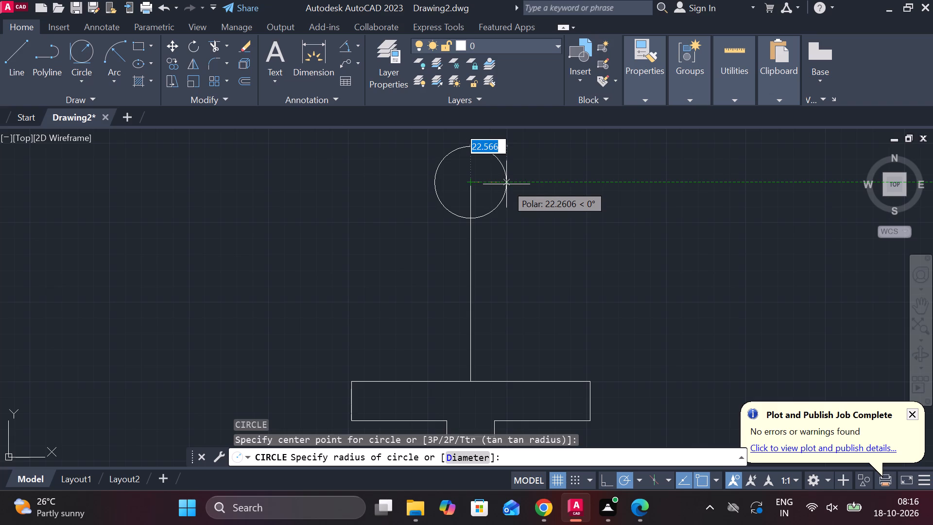
{"action": "type", "text": "30"}
{"action": "key", "text": "Return"}
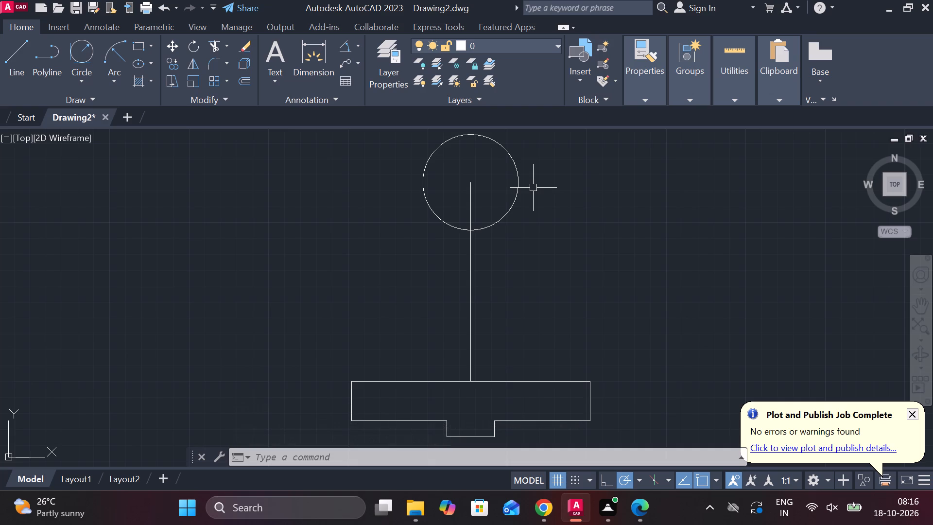
Draw a concentric circle of diameter 30 inside the radius 30 circle.
{"action": "type", "text": "C"}
{"action": "key", "text": "space"}
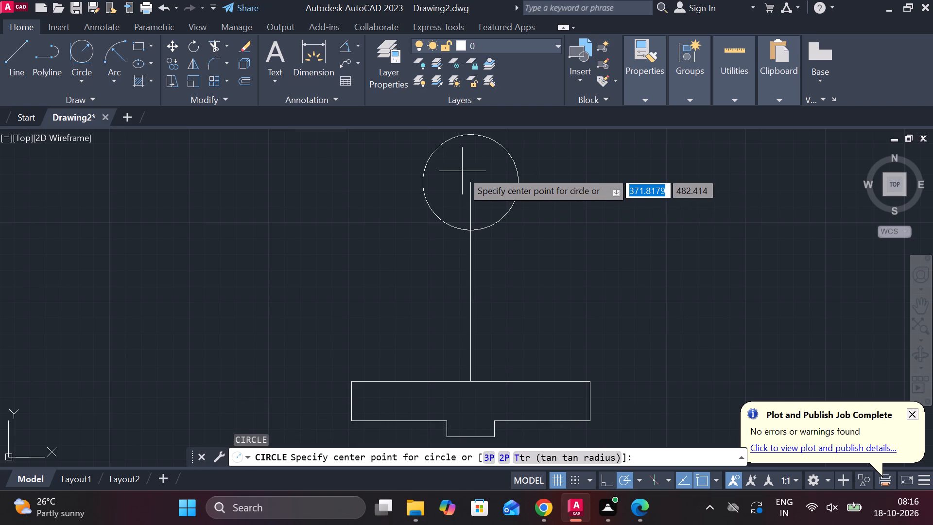
{"action": "left_click", "coordinate": [474, 178]}
{"action": "key", "text": "d"}
{"action": "key", "text": "space"}
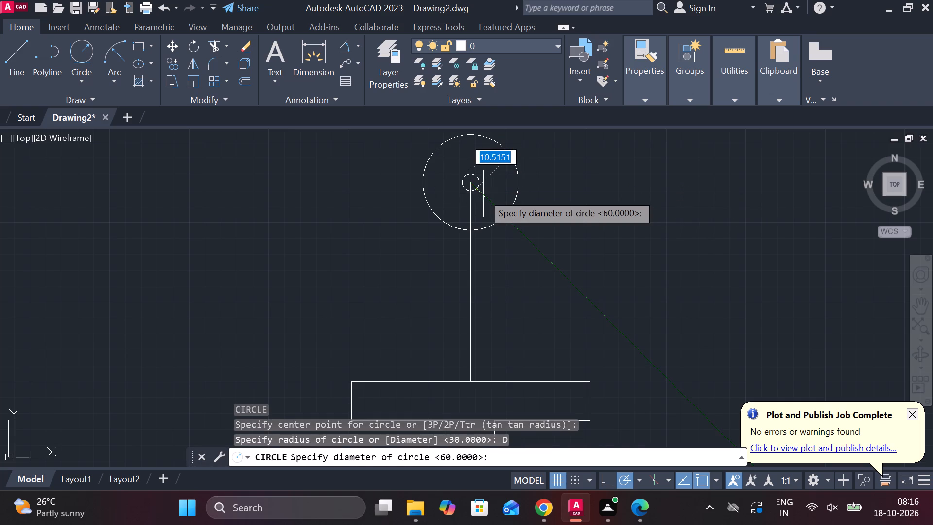
{"action": "type", "text": "30"}
{"action": "key", "text": "Return"}
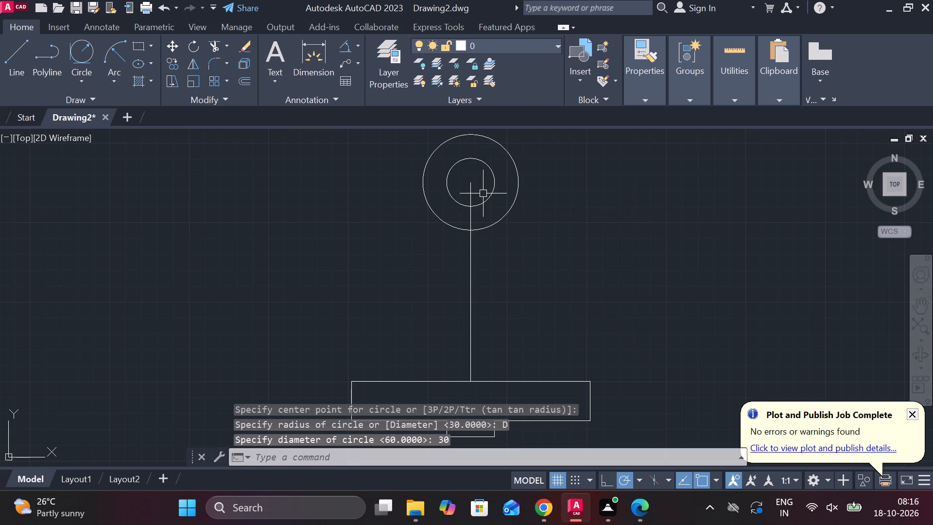
{"action": "scroll", "coordinate": [532, 260], "scroll_direction": "down", "scroll_amount": 1}
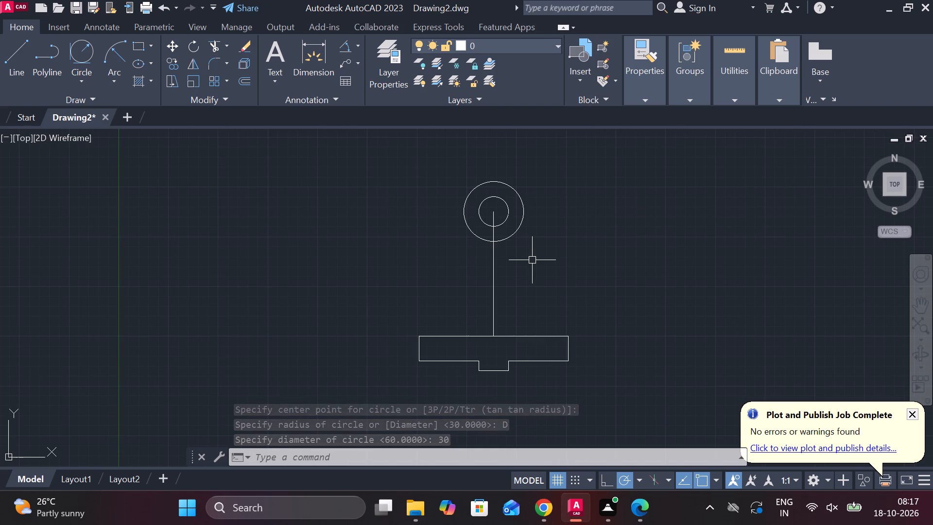
Draw a line tangent to the left side of the radius 30 circle down to the base's top-left corner.
{"action": "key", "text": "l"}
{"action": "key", "text": "Return"}
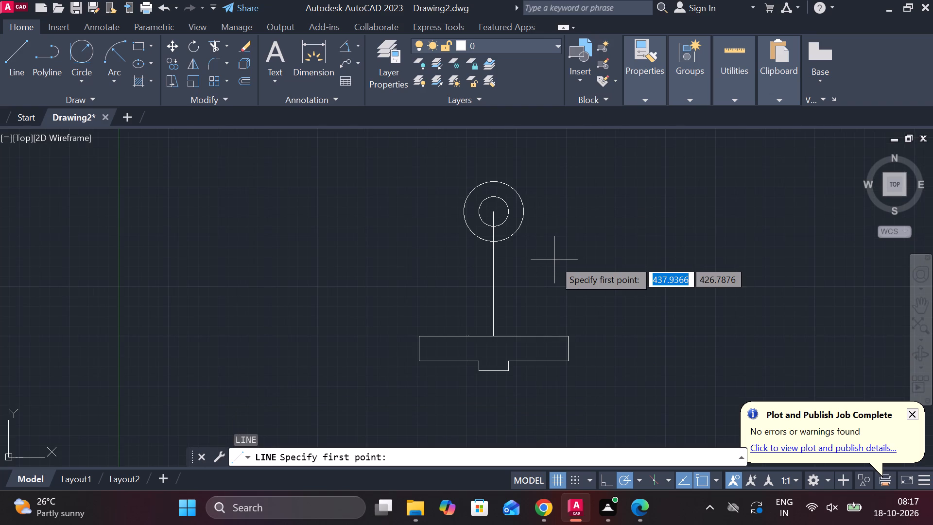
{"action": "type", "text": "TAN"}
{"action": "key", "text": "space"}
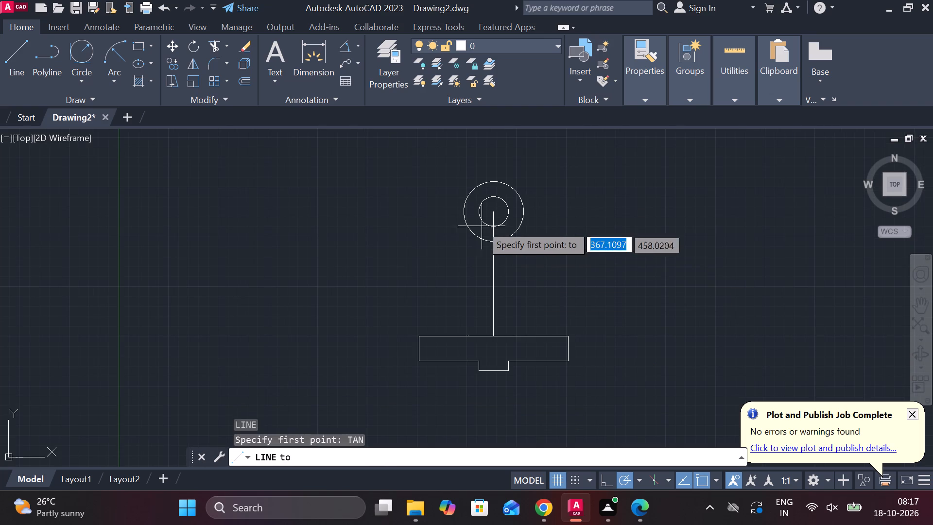
{"action": "left_click", "coordinate": [470, 199]}
{"action": "scroll", "coordinate": [419, 317], "scroll_direction": "up", "scroll_amount": 3}
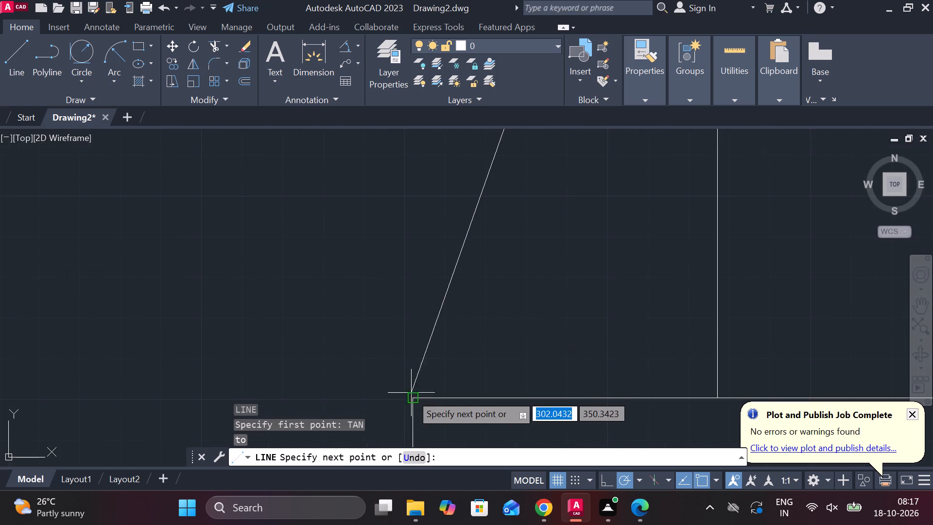
{"action": "left_click", "coordinate": [411, 397]}
{"action": "scroll", "coordinate": [498, 358], "scroll_direction": "down", "scroll_amount": 2}
{"action": "middle_click_drag", "start_coordinate": [501, 335], "coordinate": [480, 335]}
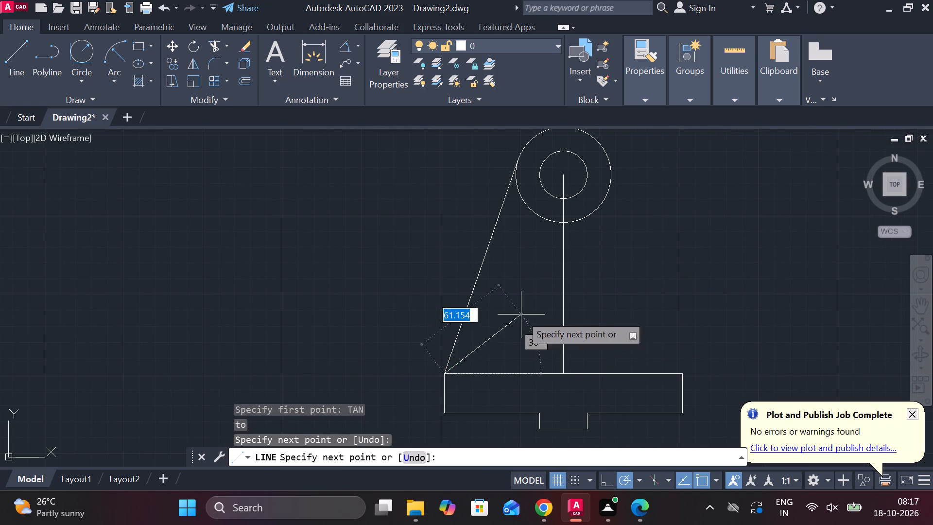
{"action": "key", "text": "Escape"}
Draw a line tangent to the right side of the radius 30 circle down to the base's top-right corner.
{"action": "key", "text": "l"}
{"action": "key", "text": "Return"}
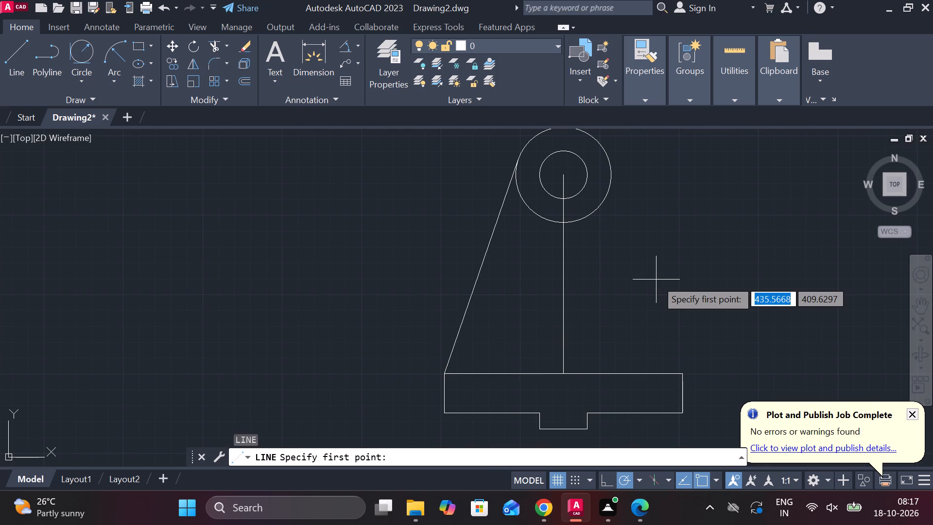
{"action": "type", "text": "TAN"}
{"action": "key", "text": "space"}
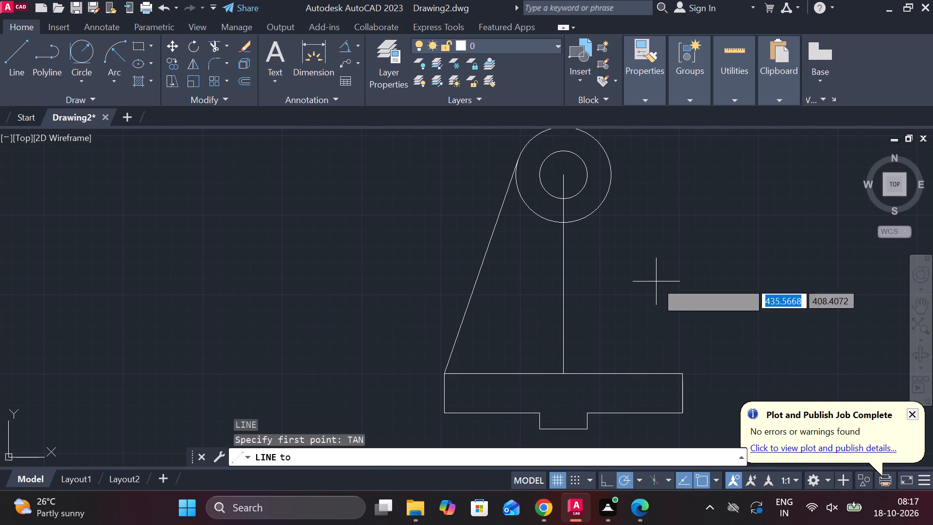
{"action": "left_click", "coordinate": [608, 156]}
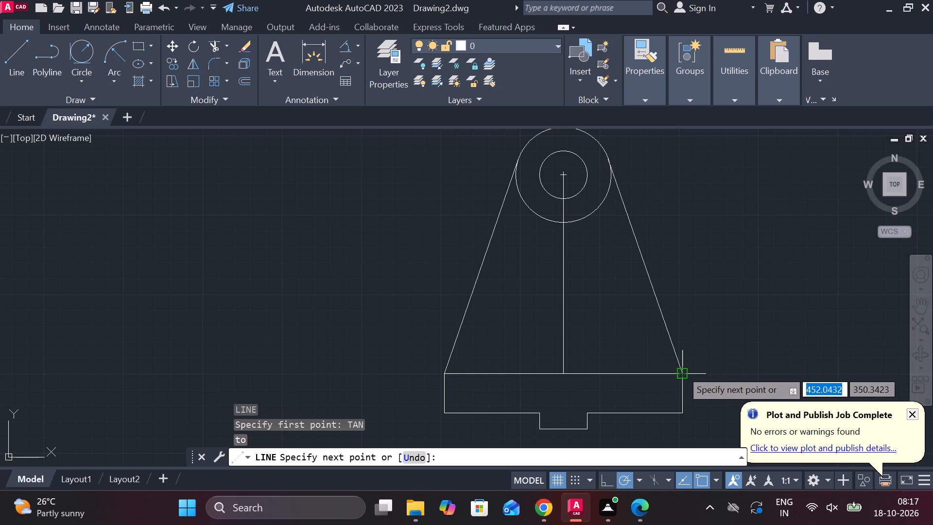
{"action": "left_click", "coordinate": [681, 372]}
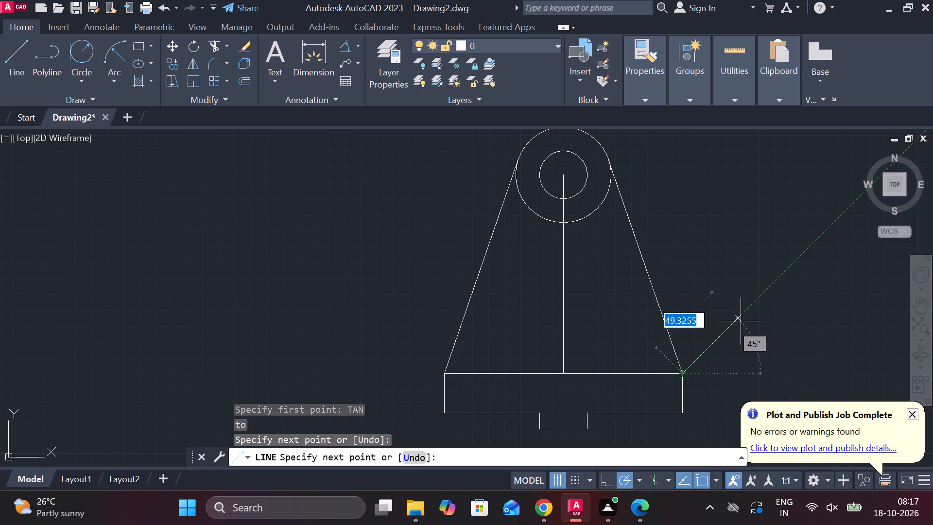
{"action": "key", "text": "Escape"}
Offset the right tangent line 18 units inward, towards the vertical centre line.
{"action": "middle_click_drag", "start_coordinate": [729, 313], "coordinate": [716, 313]}
{"action": "left_click", "coordinate": [642, 297]}
{"action": "key", "text": "o"}
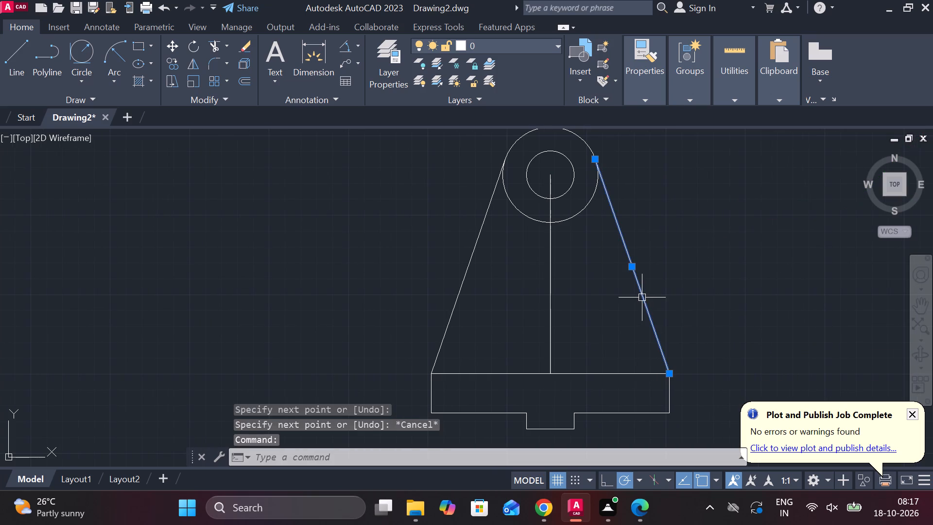
{"action": "key", "text": "Return"}
{"action": "key", "text": "Return"}
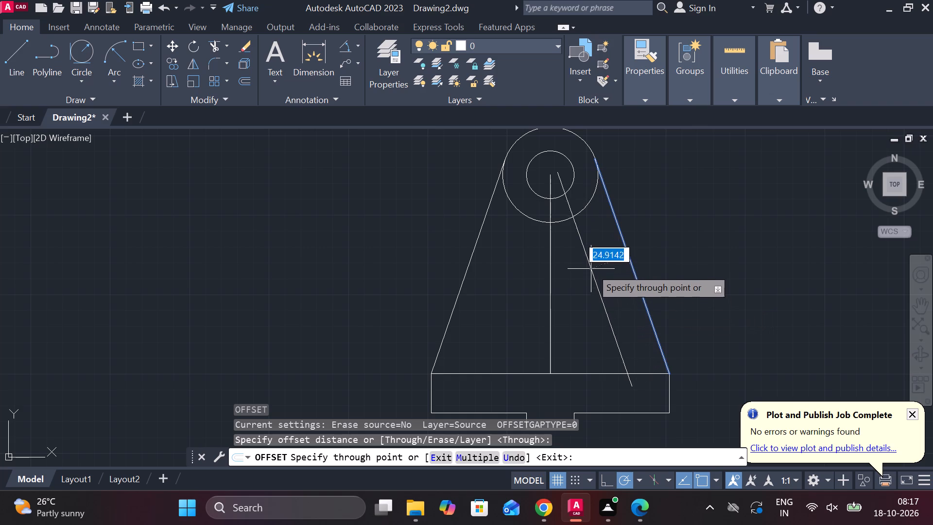
{"action": "key", "text": "1"}
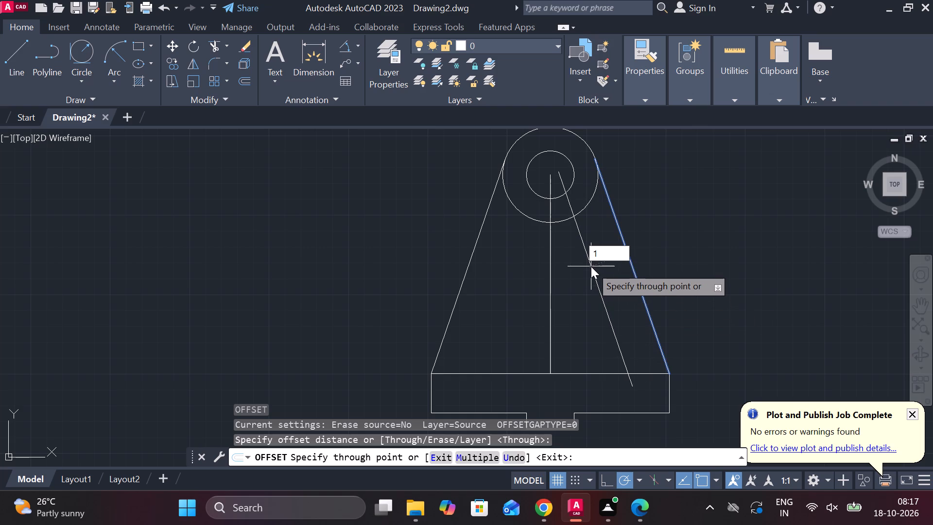
{"action": "key", "text": "8"}
{"action": "key", "text": "Return"}
{"action": "middle_click_drag", "start_coordinate": [657, 277], "coordinate": [639, 224]}
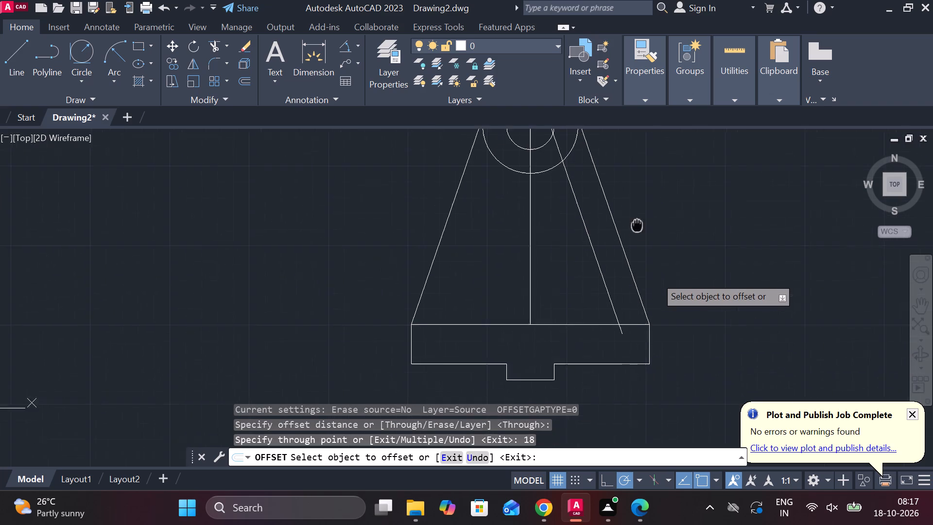
{"action": "middle_click_drag", "start_coordinate": [639, 224], "coordinate": [640, 224]}
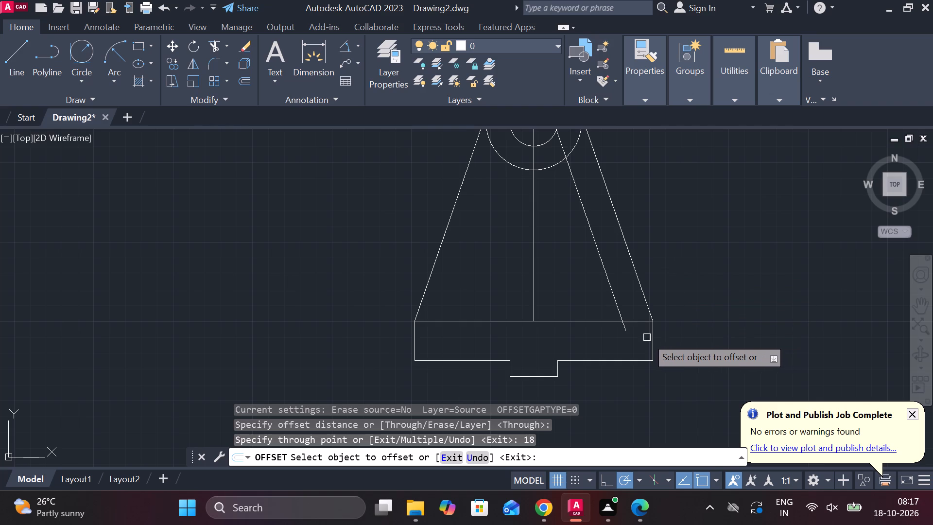
{"action": "scroll", "coordinate": [647, 337], "scroll_direction": "up", "scroll_amount": 1}
{"action": "key", "text": "Escape"}
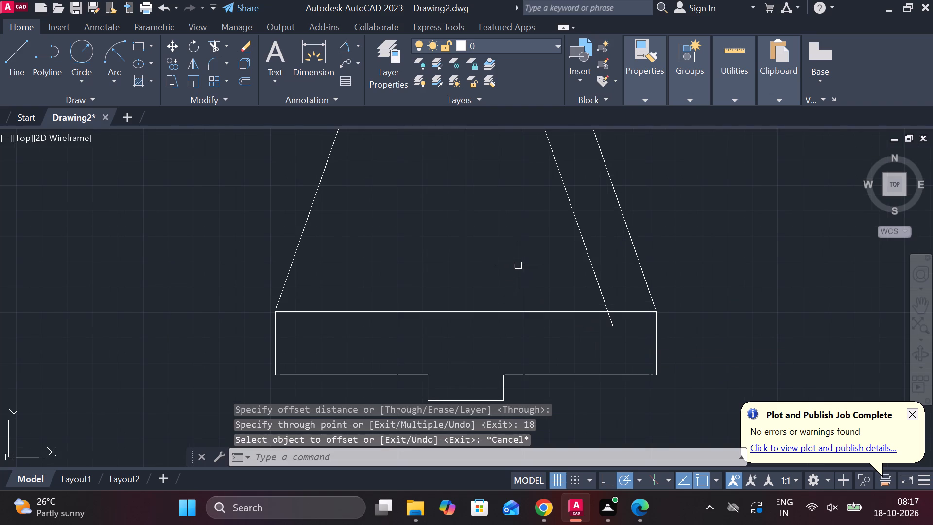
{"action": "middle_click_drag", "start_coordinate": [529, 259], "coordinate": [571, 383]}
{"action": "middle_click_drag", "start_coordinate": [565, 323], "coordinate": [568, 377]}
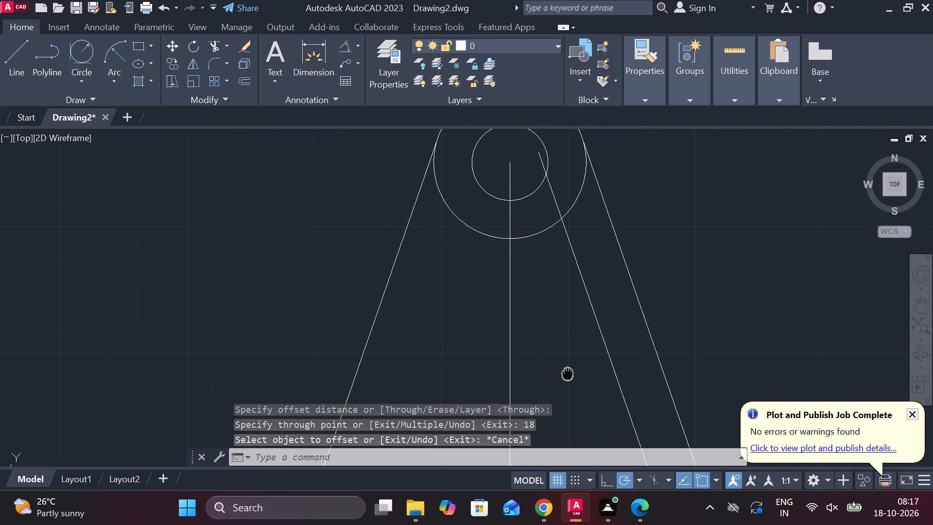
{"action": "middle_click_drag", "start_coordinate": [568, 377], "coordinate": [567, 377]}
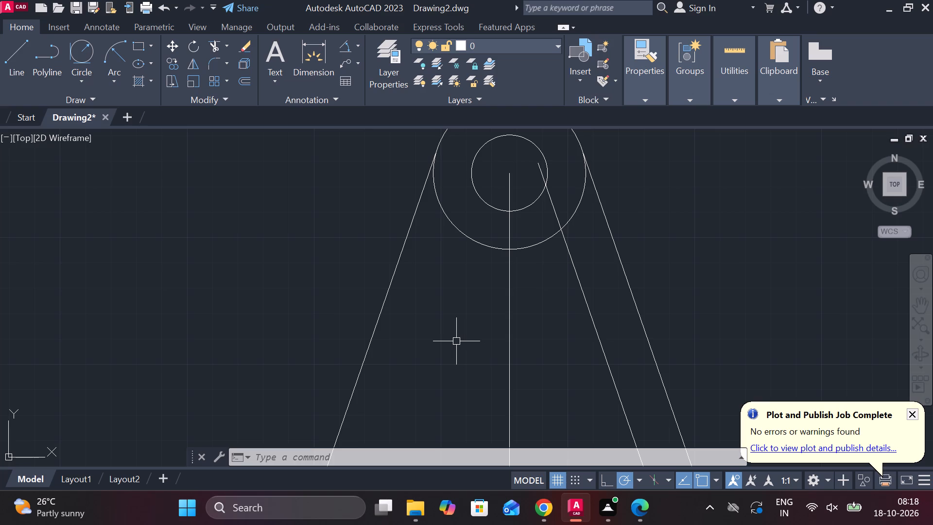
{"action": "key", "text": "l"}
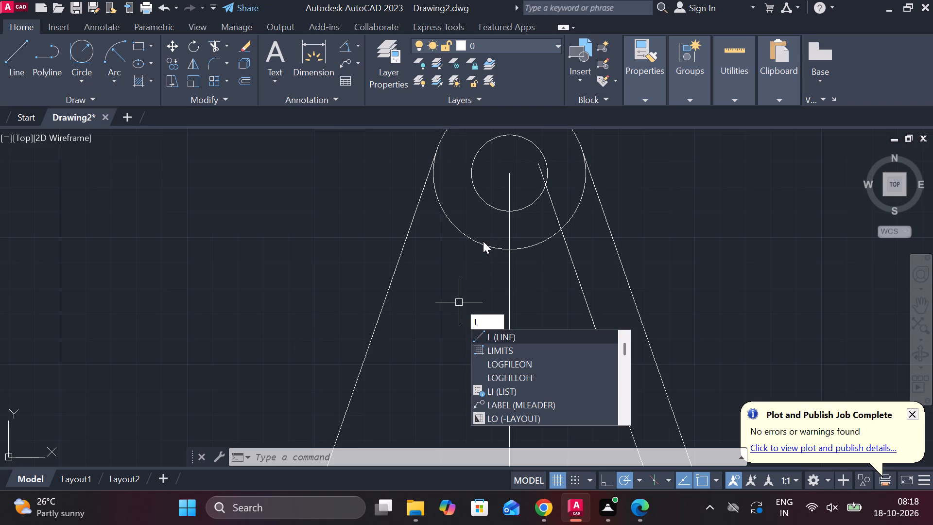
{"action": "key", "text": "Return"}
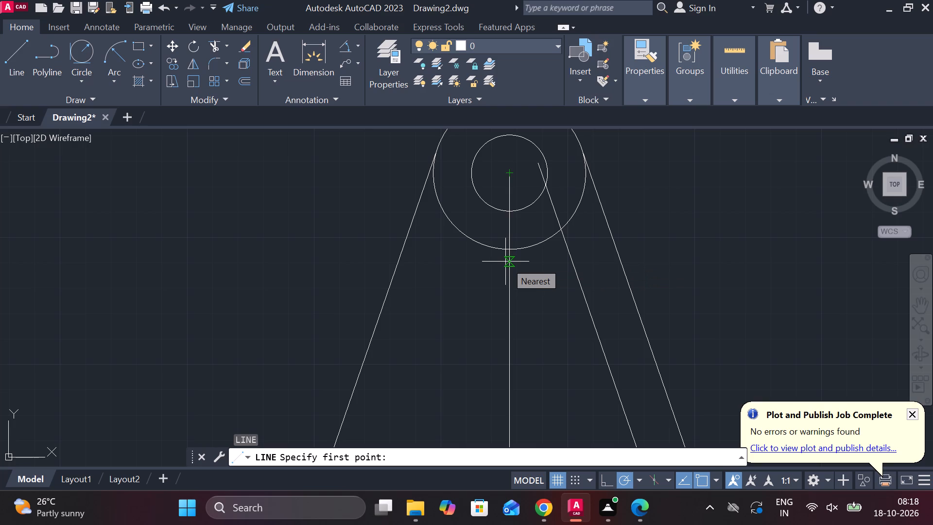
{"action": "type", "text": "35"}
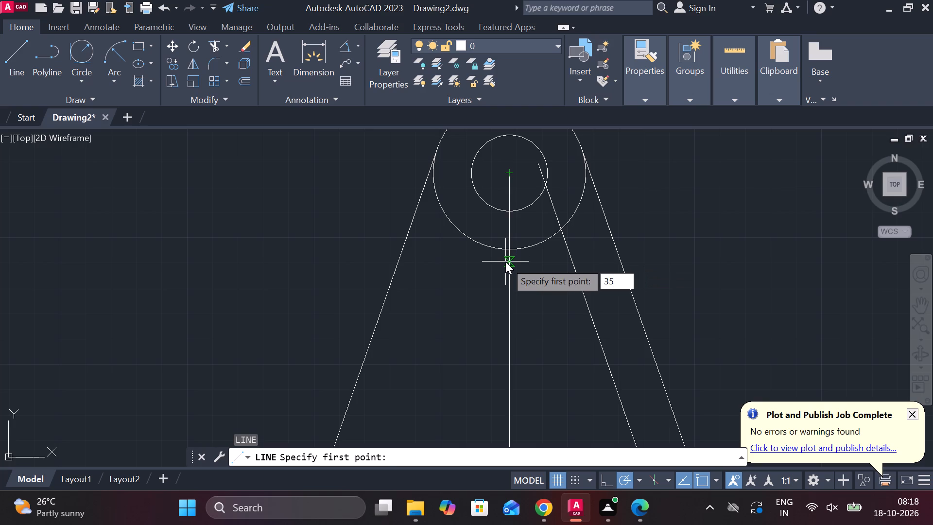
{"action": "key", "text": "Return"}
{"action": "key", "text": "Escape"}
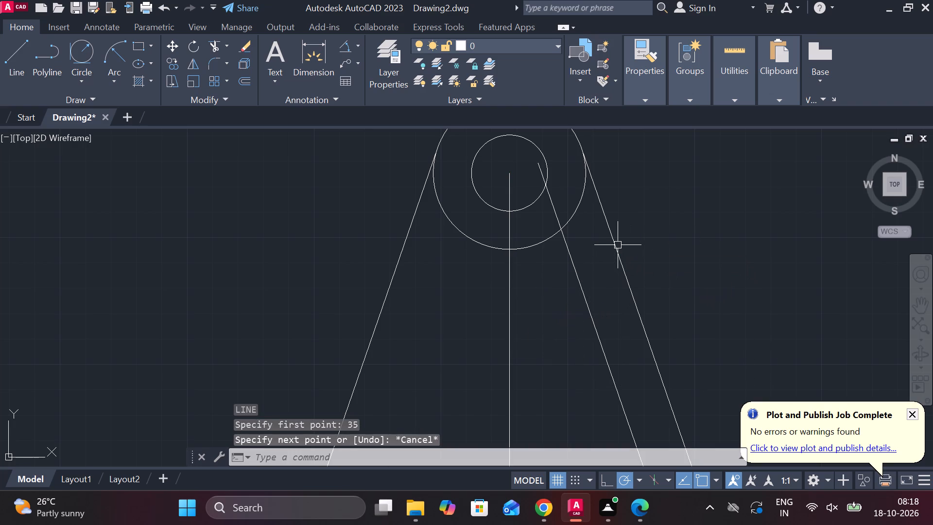
Draw a horizontal line from the centre of the concentric circles leftwards past the left tangent line.
{"action": "key", "text": "l"}
{"action": "key", "text": "Return"}
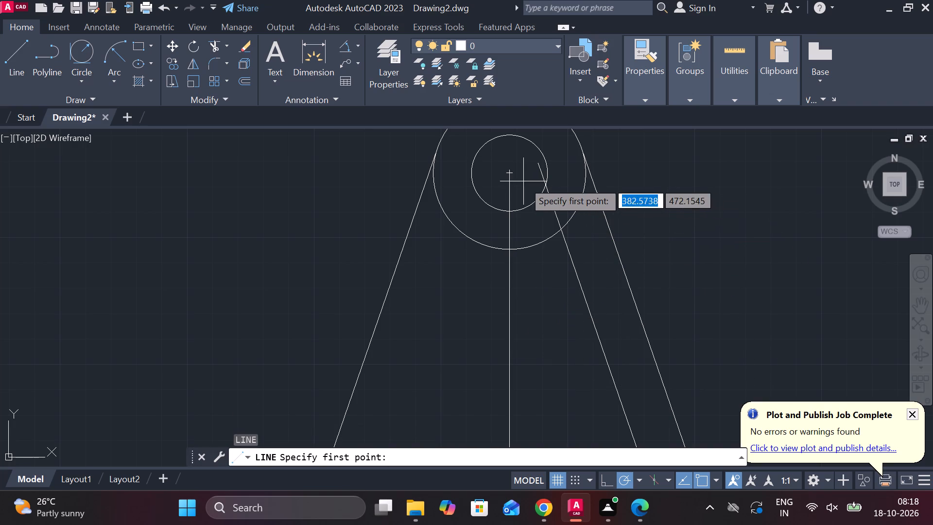
{"action": "left_click", "coordinate": [511, 173]}
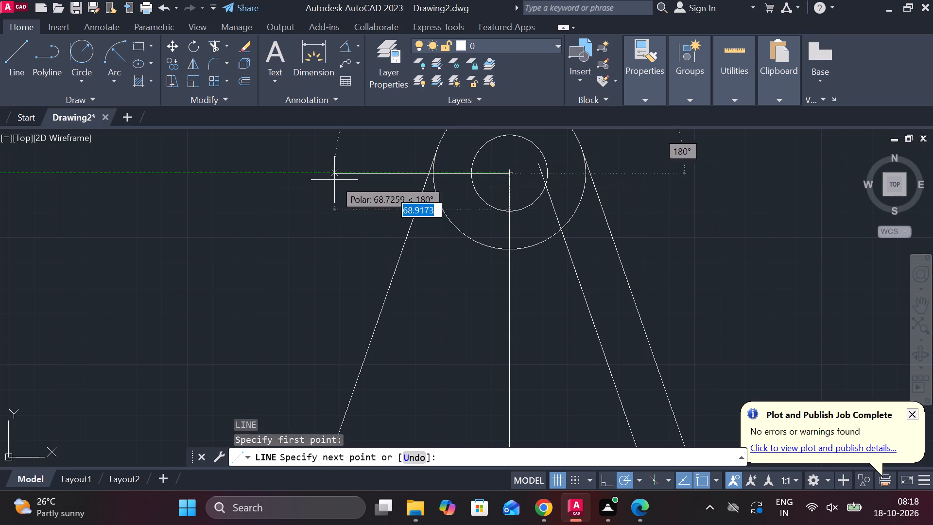
{"action": "left_click", "coordinate": [276, 176]}
{"action": "key", "text": "Escape"}
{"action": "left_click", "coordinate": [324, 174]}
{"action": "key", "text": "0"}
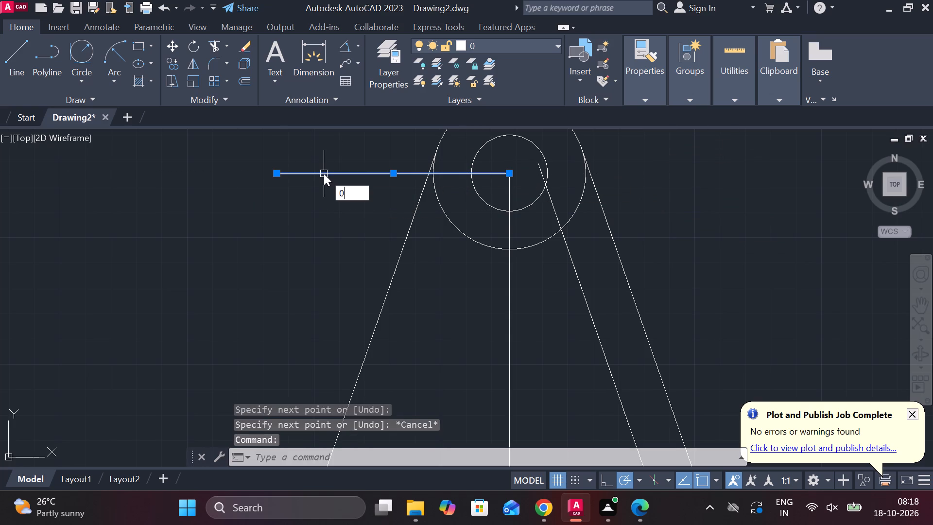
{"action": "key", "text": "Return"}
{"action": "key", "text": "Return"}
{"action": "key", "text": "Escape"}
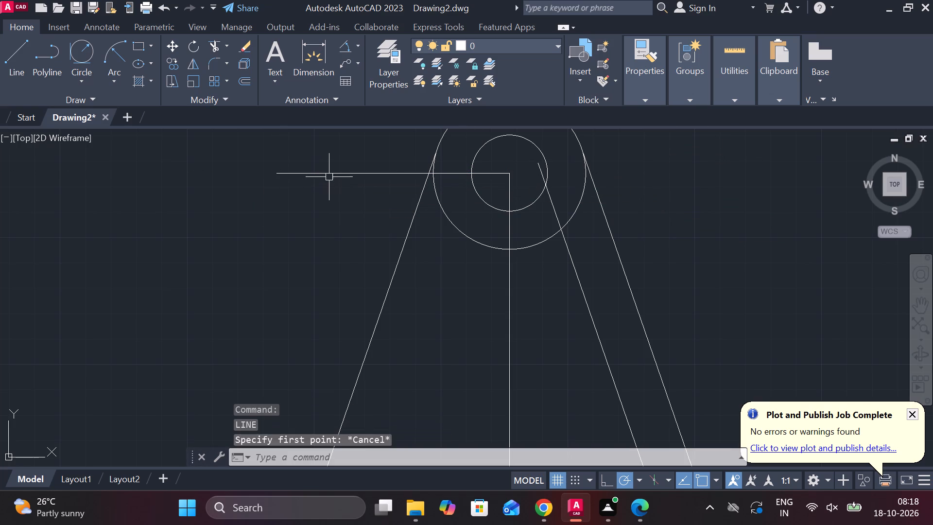
Offset the horizontal line 35 units downward.
{"action": "left_click", "coordinate": [329, 176]}
{"action": "key", "text": "o"}
{"action": "key", "text": "Return"}
{"action": "key", "text": "Return"}
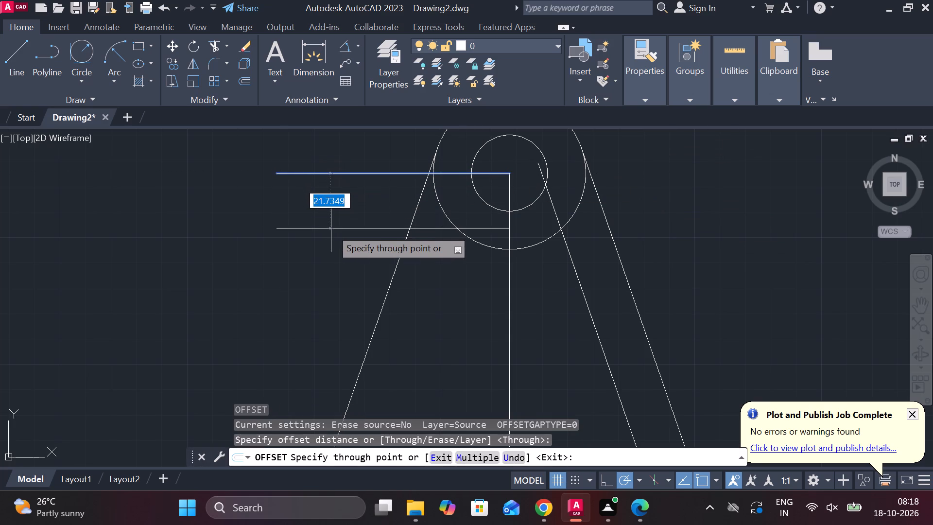
{"action": "type", "text": "35"}
{"action": "key", "text": "Return"}
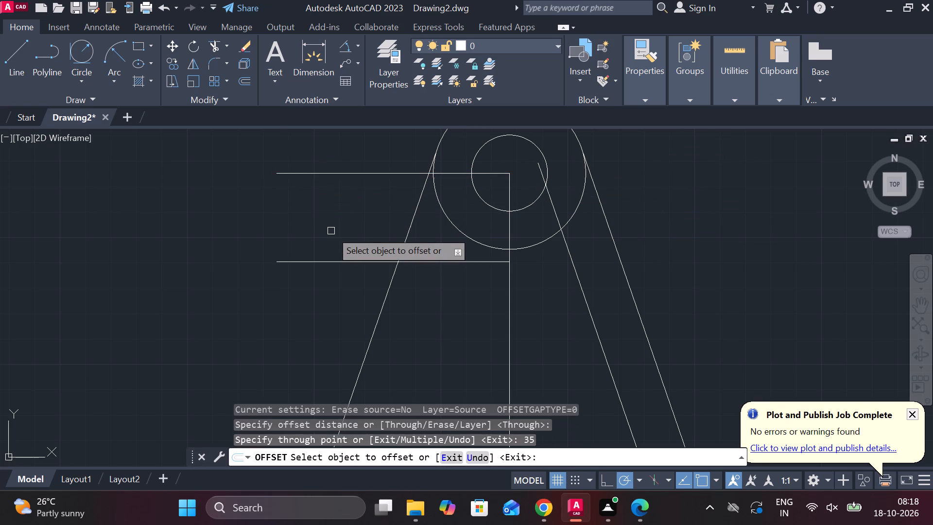
{"action": "middle_click_drag", "start_coordinate": [331, 232], "coordinate": [316, 232]}
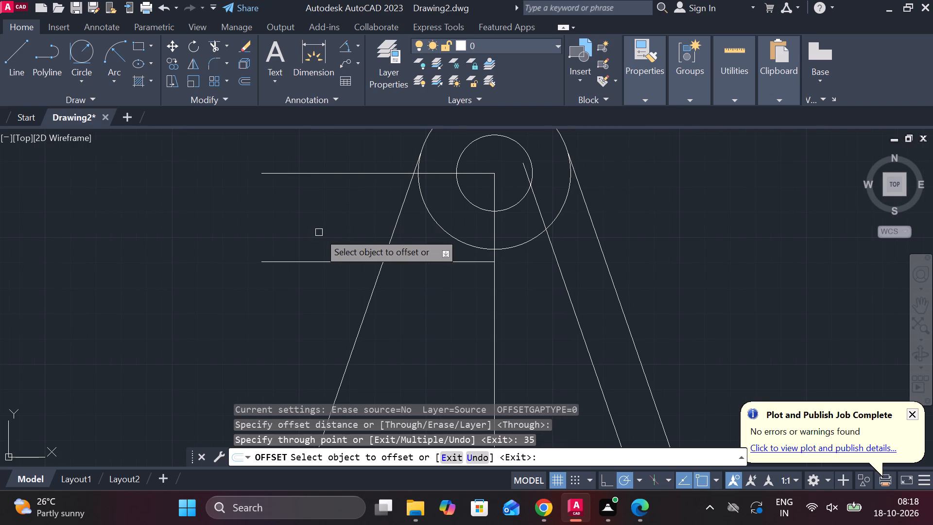
{"action": "key", "text": "Escape"}
Draw a circle of radius 15 centred where the lower horizontal line meets the vertical centre line.
{"action": "type", "text": "C"}
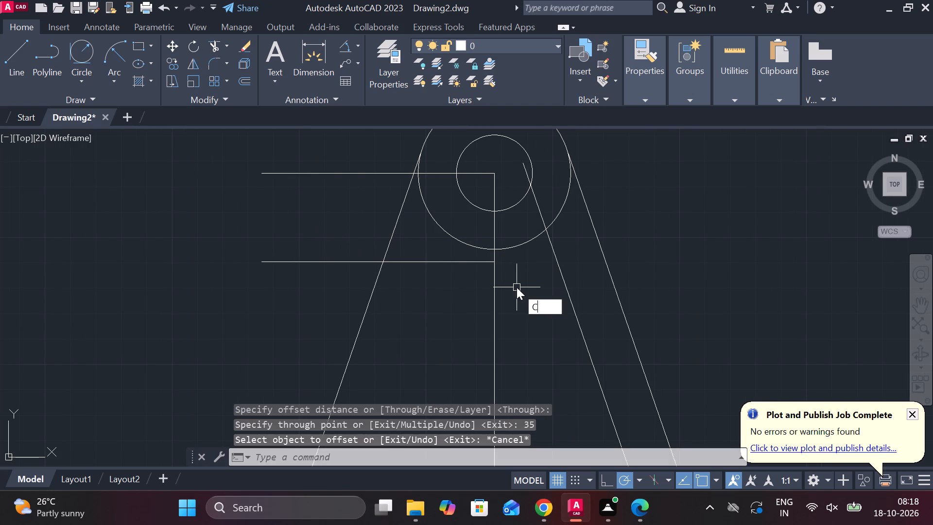
{"action": "key", "text": "space"}
{"action": "left_click", "coordinate": [499, 268]}
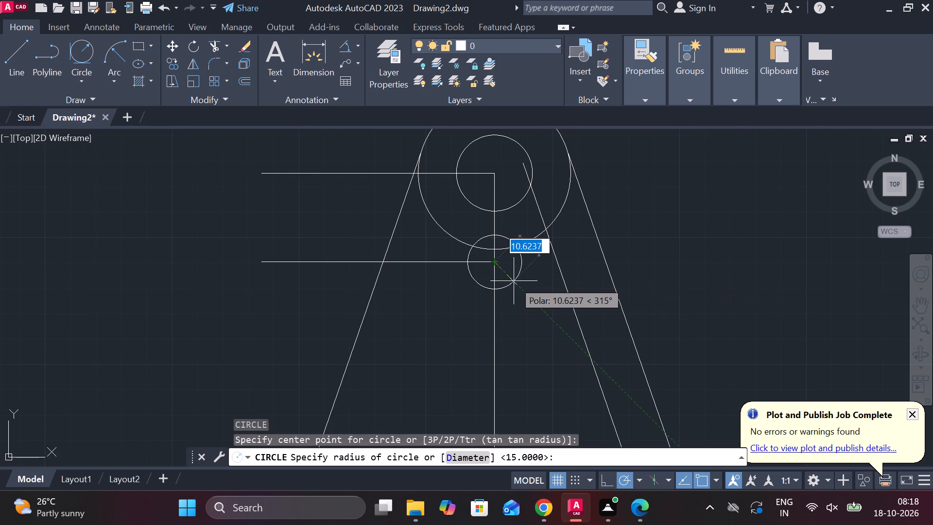
{"action": "type", "text": "15"}
{"action": "key", "text": "space"}
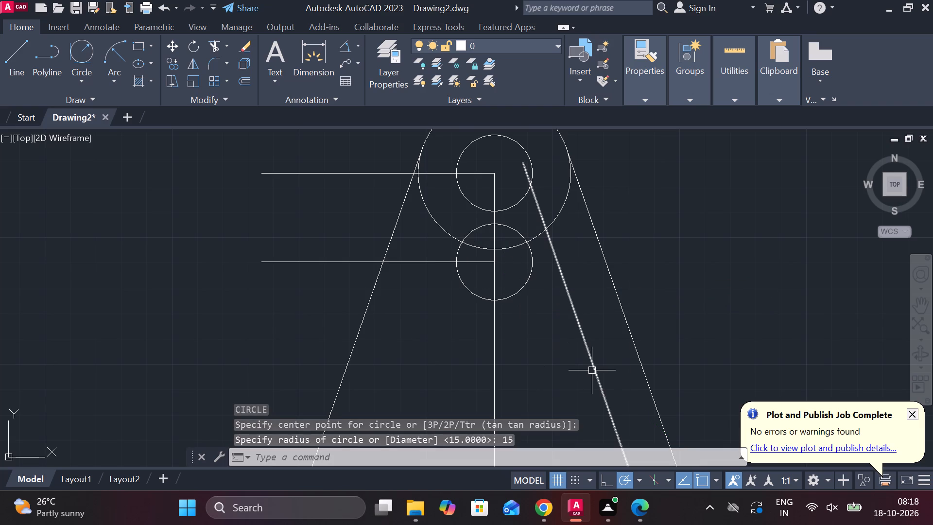
Trim the lower circle's arc inside the radius 30 circle and the left half of the large circle's arc inside the lower circle.
{"action": "type", "text": "TR"}
{"action": "key", "text": "space"}
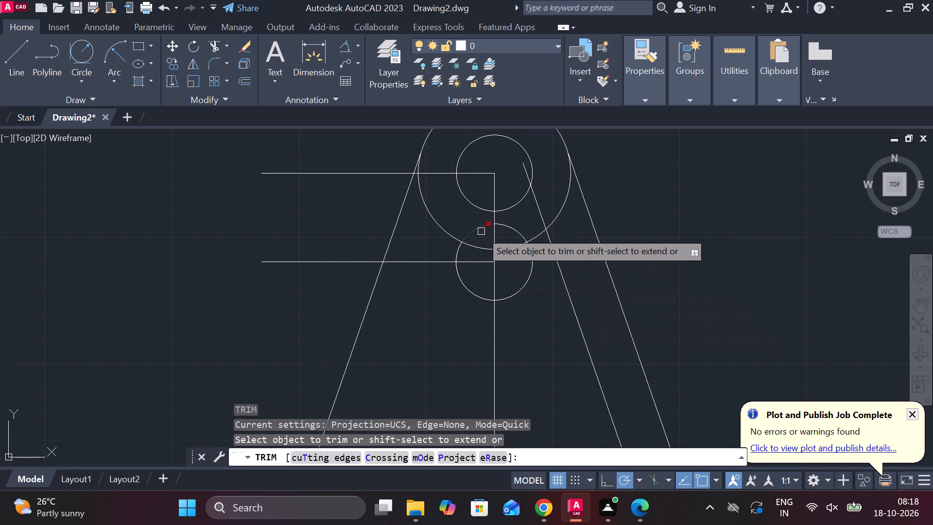
{"action": "left_click", "coordinate": [481, 231]}
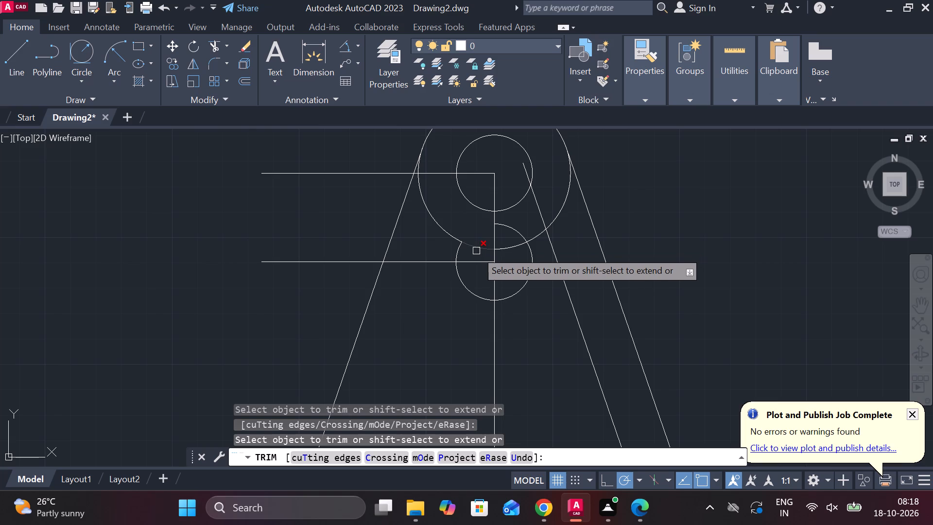
{"action": "left_click", "coordinate": [476, 251]}
{"action": "left_click", "coordinate": [510, 228]}
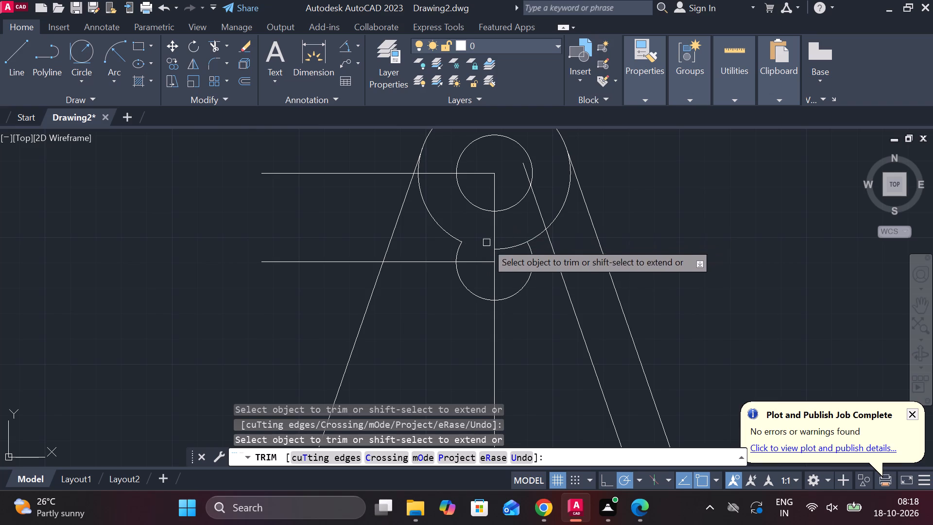
{"action": "key", "text": "Escape"}
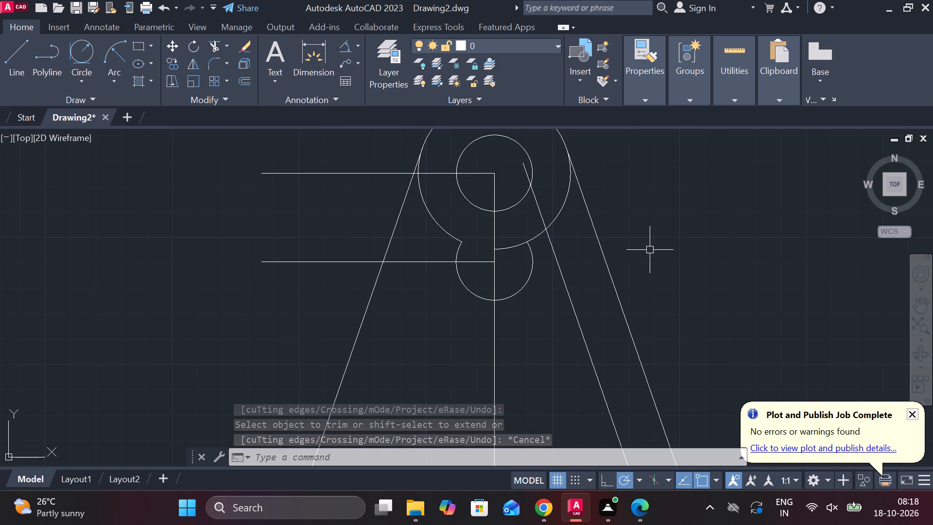
Draw a horizontal line about 35 units long from the lower circle's bottom point rightwards across the inner rib line.
{"action": "key", "text": "l"}
{"action": "key", "text": "Return"}
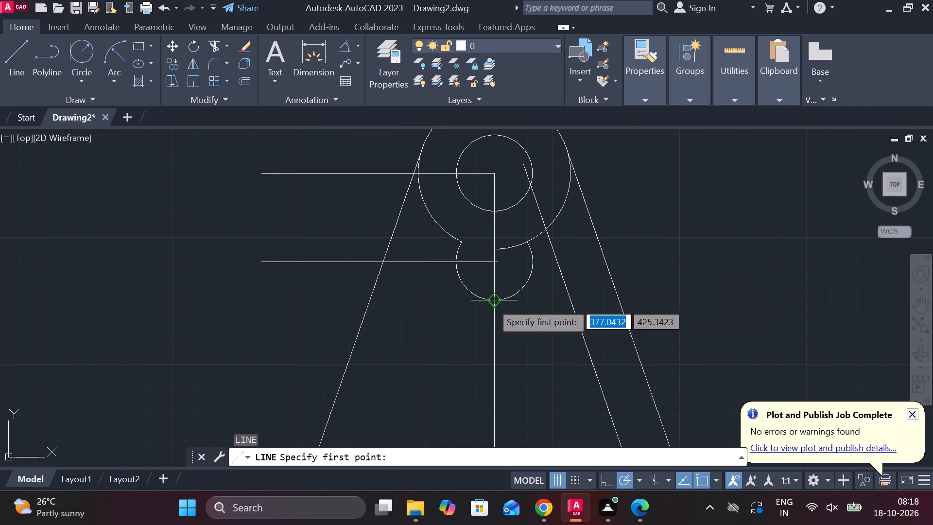
{"action": "left_click", "coordinate": [491, 302]}
{"action": "scroll", "coordinate": [585, 303], "scroll_direction": "up", "scroll_amount": 3}
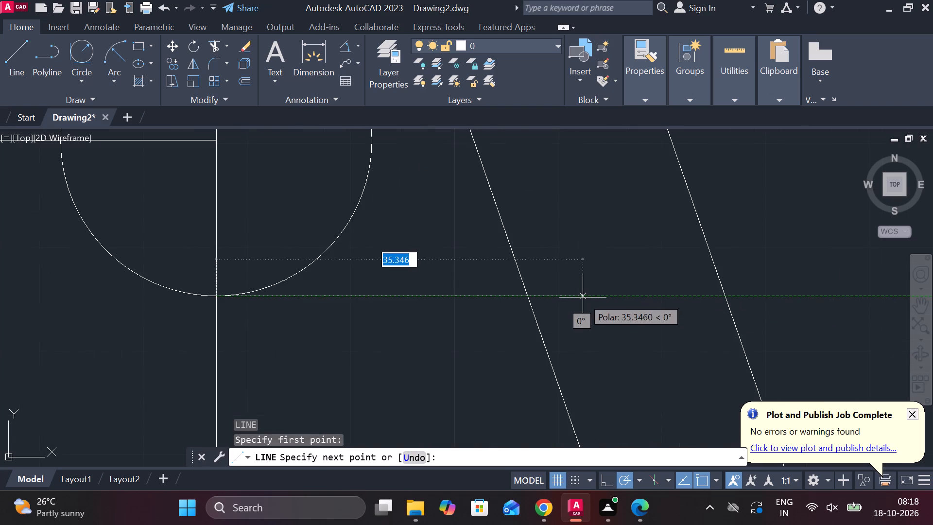
{"action": "left_click", "coordinate": [583, 297]}
{"action": "key", "text": "Escape"}
Trim the new horizontal line's end beyond the inner rib line and the right half of the lower circle's arc.
{"action": "type", "text": "TR"}
{"action": "key", "text": "space"}
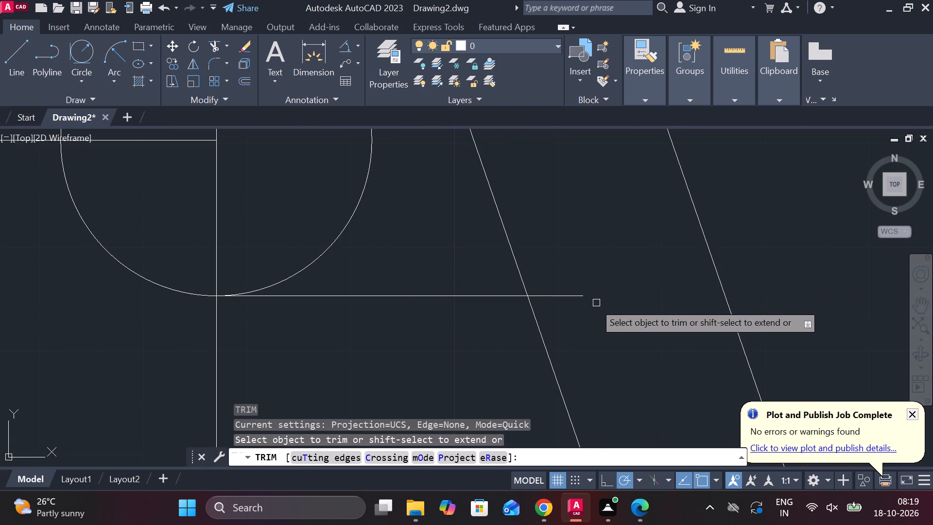
{"action": "left_click", "coordinate": [567, 294]}
{"action": "scroll", "coordinate": [567, 294], "scroll_direction": "down", "scroll_amount": 3}
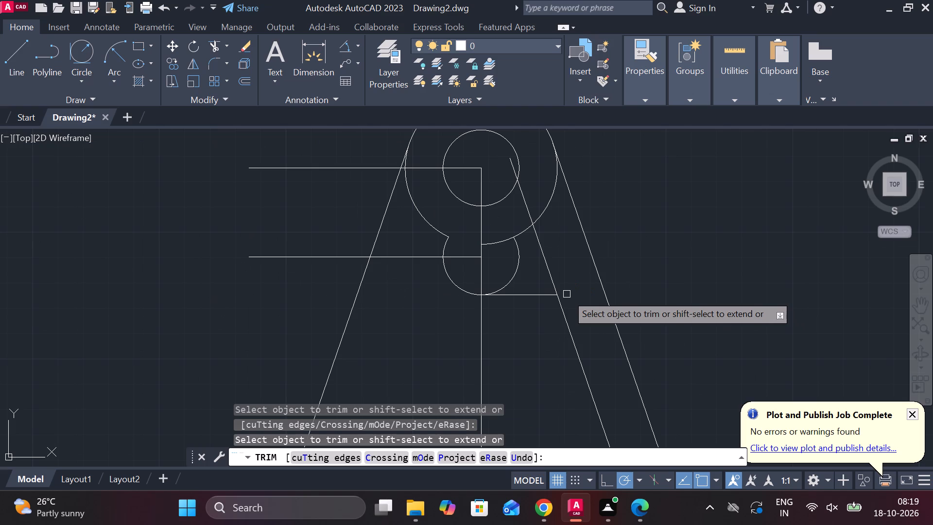
{"action": "middle_click_drag", "start_coordinate": [568, 294], "coordinate": [581, 336]}
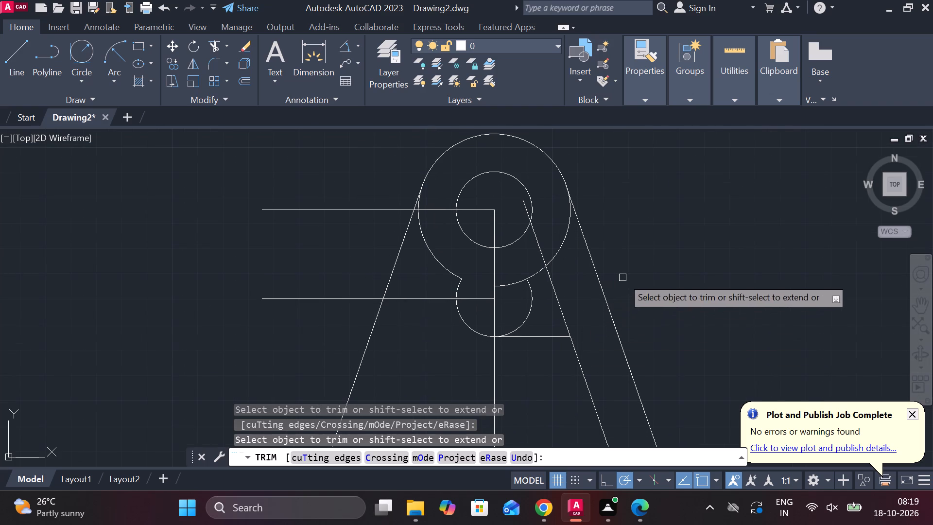
{"action": "left_click", "coordinate": [527, 315]}
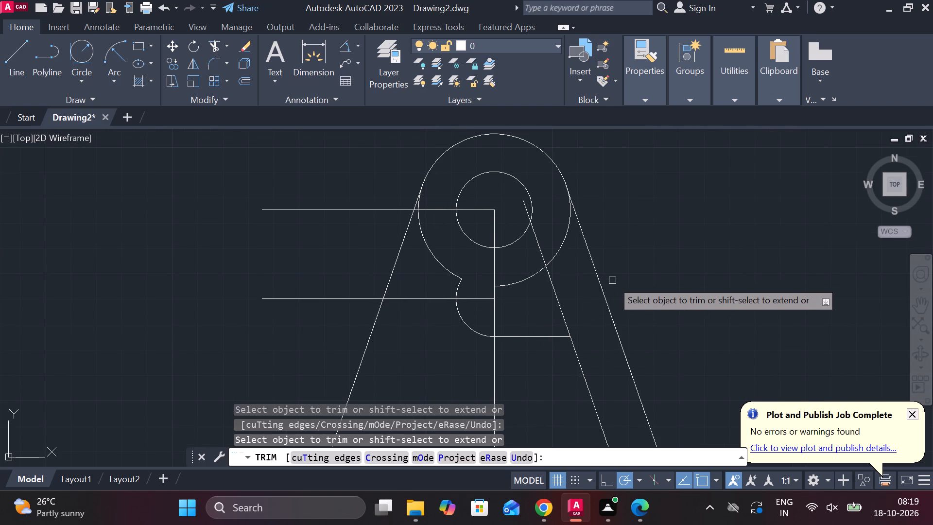
{"action": "key", "text": "Escape"}
Fillet the corner between the short horizontal line and the rib line below it with radius 3.
{"action": "middle_click_drag", "start_coordinate": [612, 280], "coordinate": [583, 244]}
{"action": "type", "text": "F R"}
{"action": "key", "text": "space"}
{"action": "type", "text": "3"}
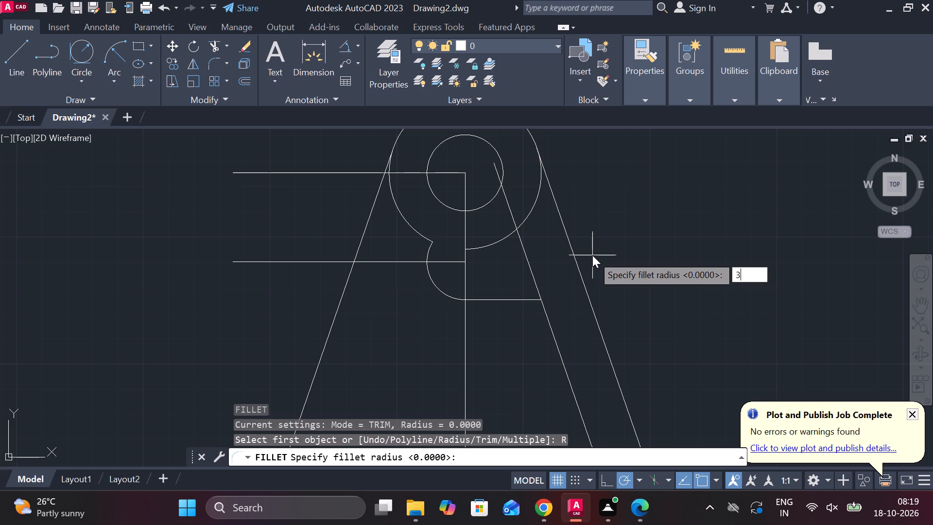
{"action": "key", "text": "space"}
{"action": "left_click", "coordinate": [537, 301]}
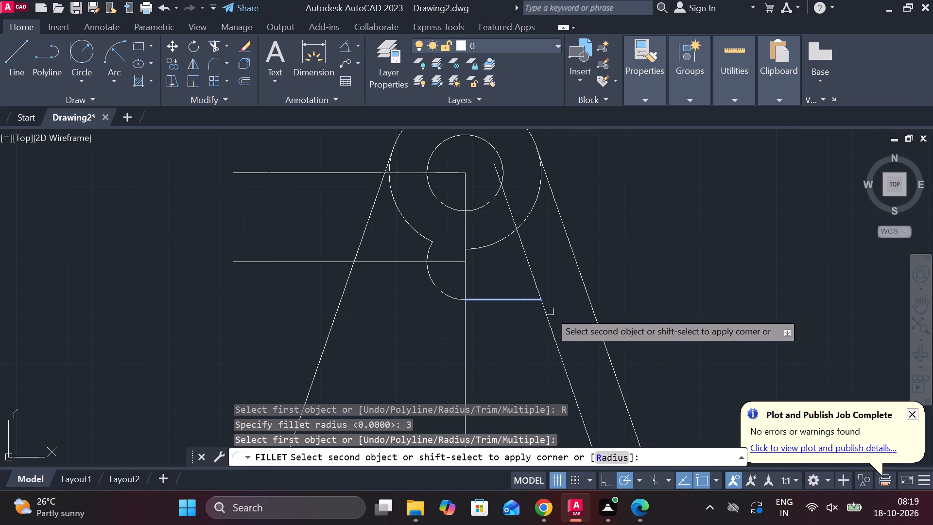
{"action": "middle_click_drag", "start_coordinate": [596, 305], "coordinate": [595, 229]}
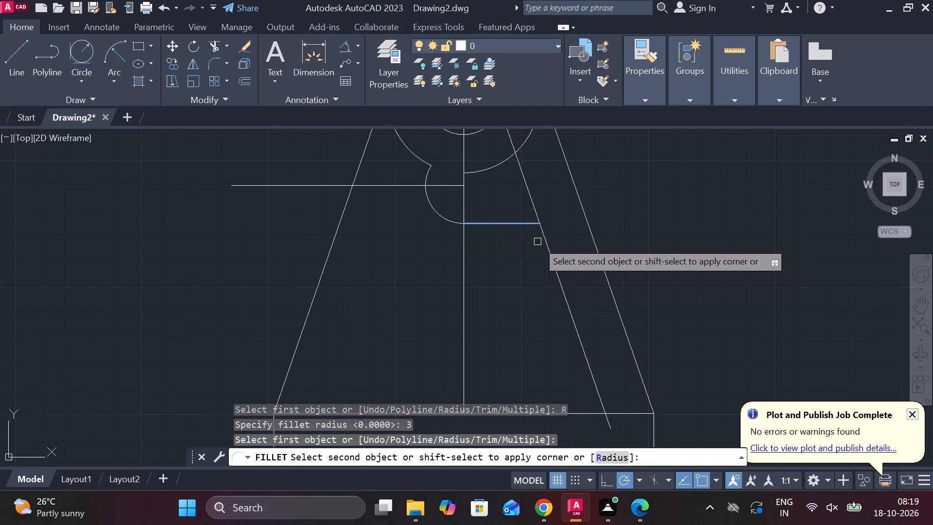
{"action": "left_click", "coordinate": [547, 245]}
{"action": "key", "text": "Escape"}
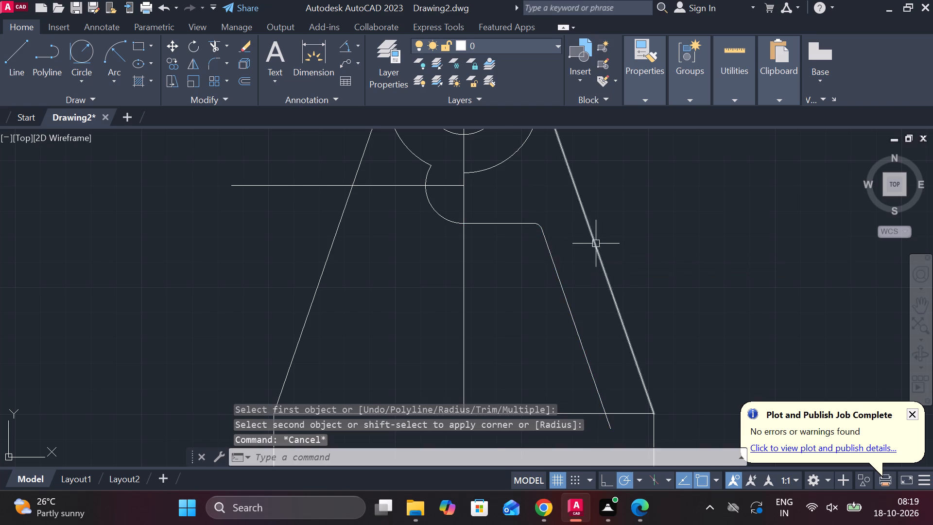
Fillet the corner between the rib line's lower end and the base's top edge with radius 3.
{"action": "middle_click_drag", "start_coordinate": [625, 241], "coordinate": [621, 205]}
{"action": "key", "text": "space"}
{"action": "left_click", "coordinate": [588, 346]}
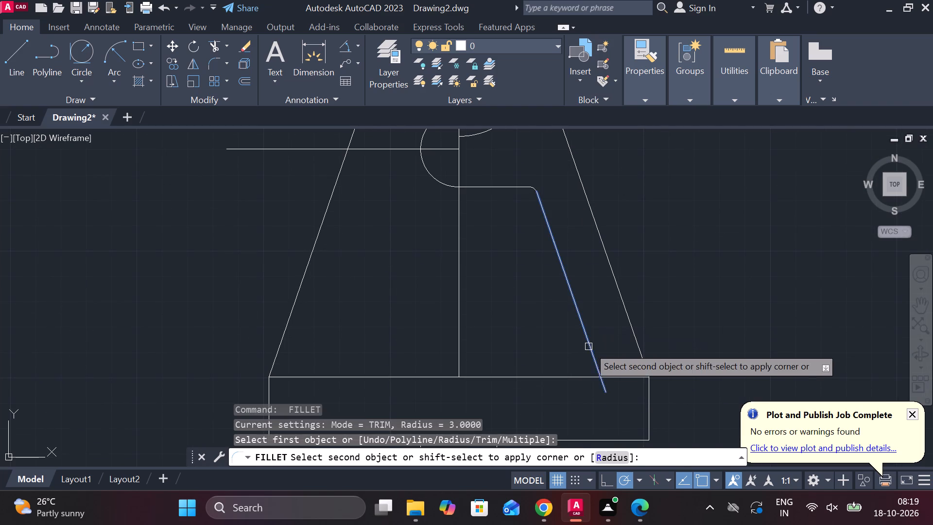
{"action": "left_click", "coordinate": [586, 380]}
Extend the base's shortened top edge back to its right-hand corner.
{"action": "middle_click_drag", "start_coordinate": [652, 360], "coordinate": [640, 353]}
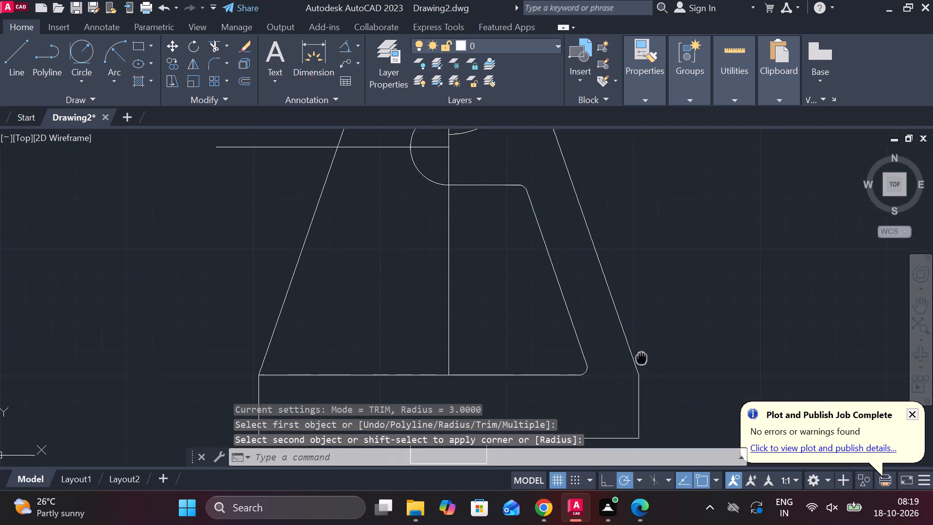
{"action": "middle_click_drag", "start_coordinate": [640, 353], "coordinate": [632, 314]}
{"action": "type", "text": "EX"}
{"action": "key", "text": "space"}
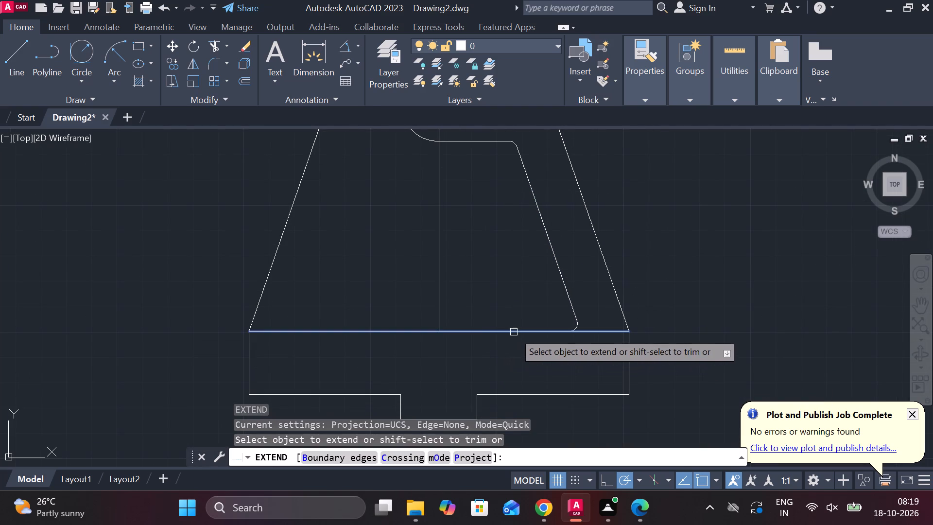
{"action": "left_click", "coordinate": [514, 332]}
{"action": "middle_click_drag", "start_coordinate": [627, 270], "coordinate": [652, 368]}
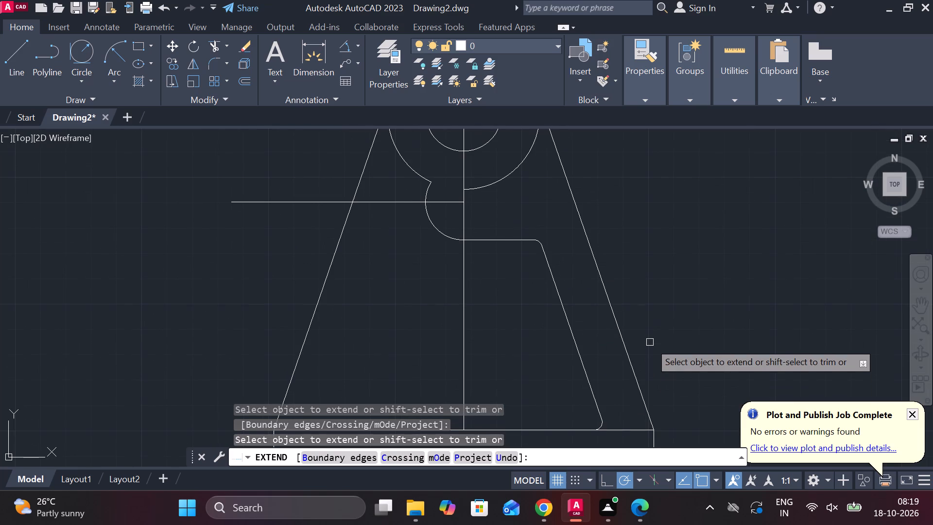
{"action": "scroll", "coordinate": [650, 342], "scroll_direction": "down", "scroll_amount": 1}
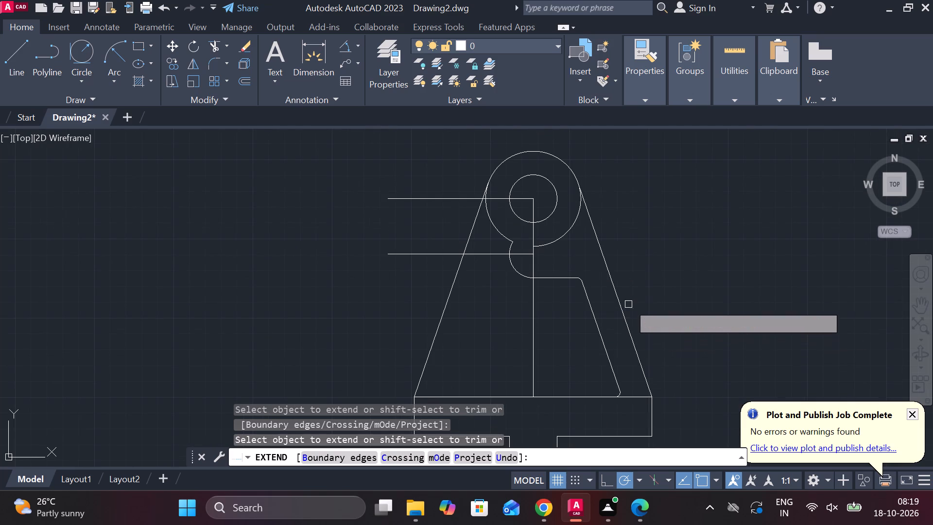
{"action": "key", "text": "Escape"}
Extend the rib line upward past the radius 30 arc to the inner concentric circle.
{"action": "key", "text": "space"}
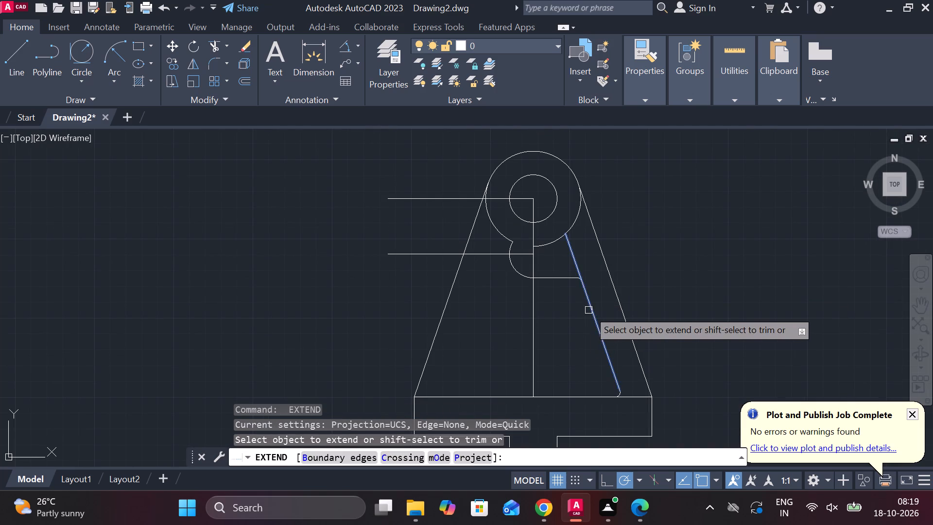
{"action": "left_click", "coordinate": [588, 309]}
{"action": "left_click", "coordinate": [572, 262]}
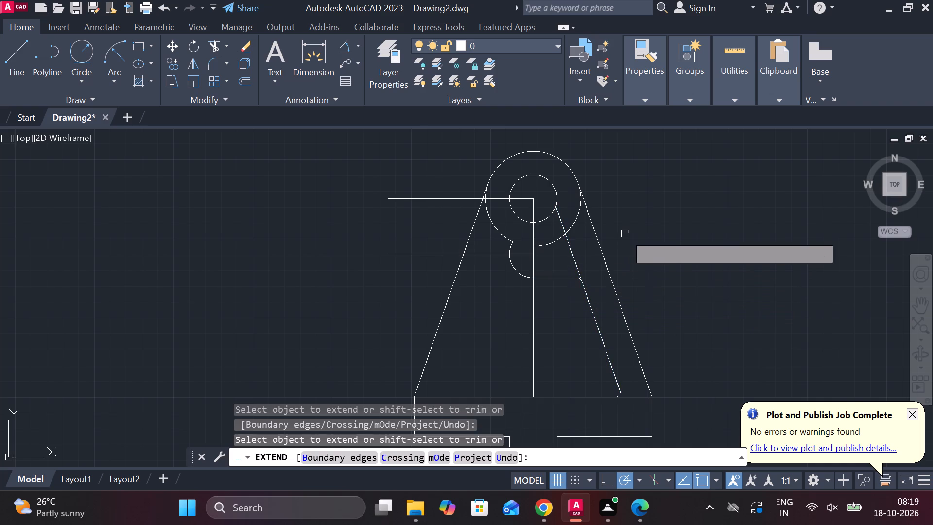
{"action": "scroll", "coordinate": [624, 234], "scroll_direction": "up", "scroll_amount": 2}
{"action": "key", "text": "Escape"}
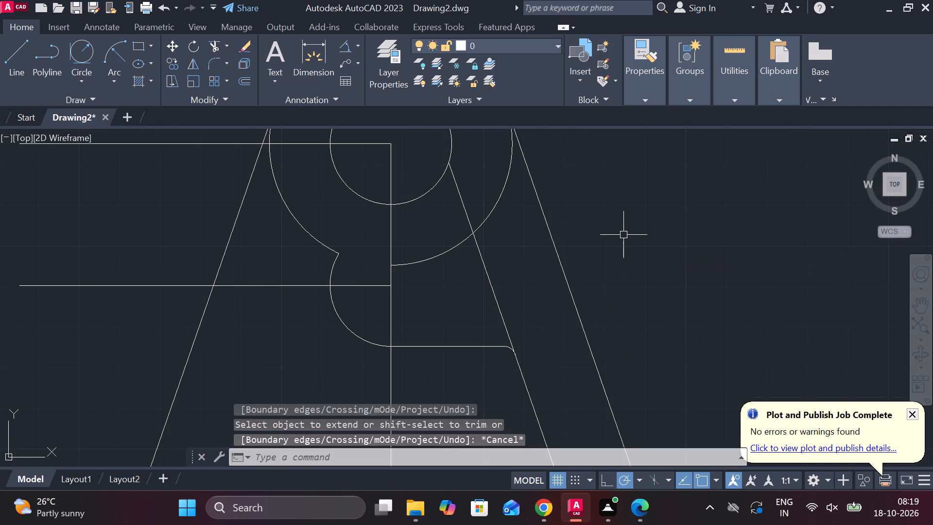
Trim the radius 30 circle's lower arc between the vertical centre line and the rib line.
{"action": "scroll", "coordinate": [408, 271], "scroll_direction": "up", "scroll_amount": 1}
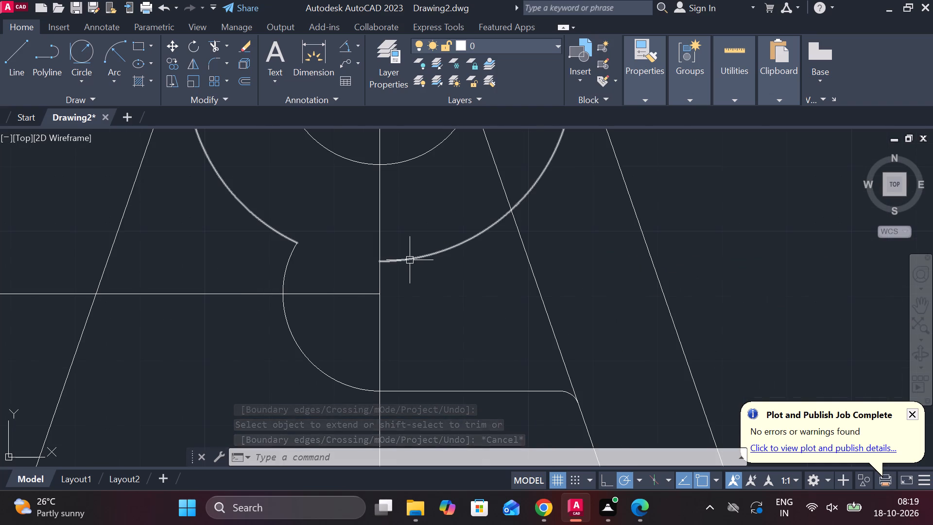
{"action": "middle_click_drag", "start_coordinate": [410, 260], "coordinate": [411, 317]}
{"action": "type", "text": "TR"}
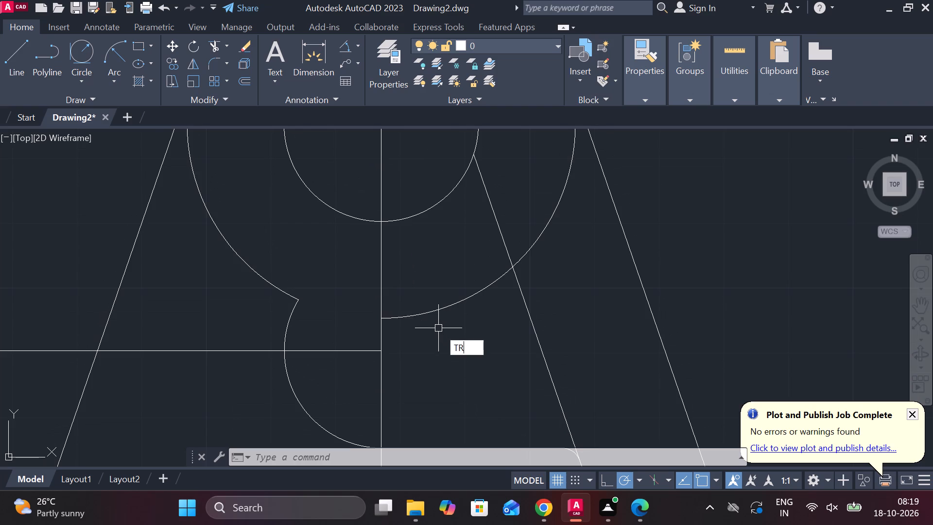
{"action": "key", "text": "space"}
{"action": "left_click", "coordinate": [433, 315]}
{"action": "middle_click_drag", "start_coordinate": [433, 317], "coordinate": [461, 266]}
{"action": "key", "text": "Escape"}
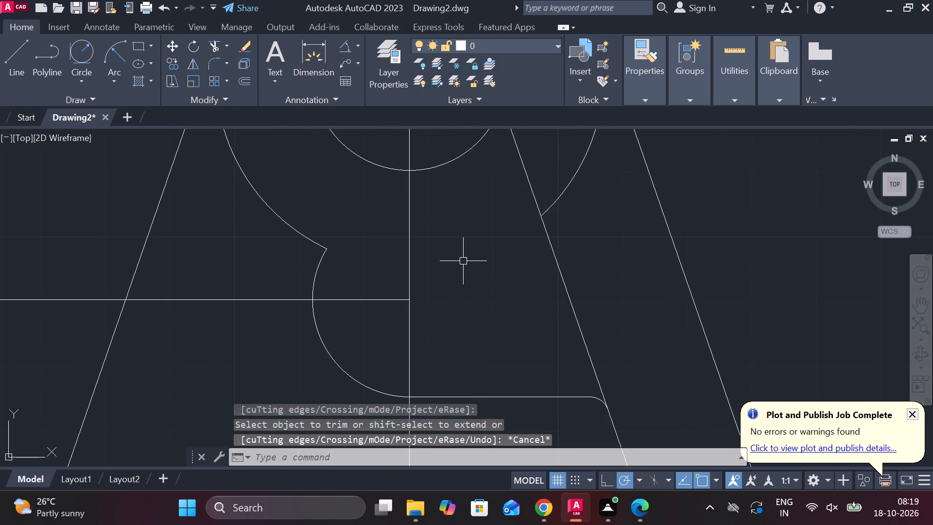
Draw a circle of diameter 15 centred where the lower horizontal line meets the vertical centre line.
{"action": "type", "text": "C"}
{"action": "key", "text": "space"}
{"action": "left_click", "coordinate": [410, 298]}
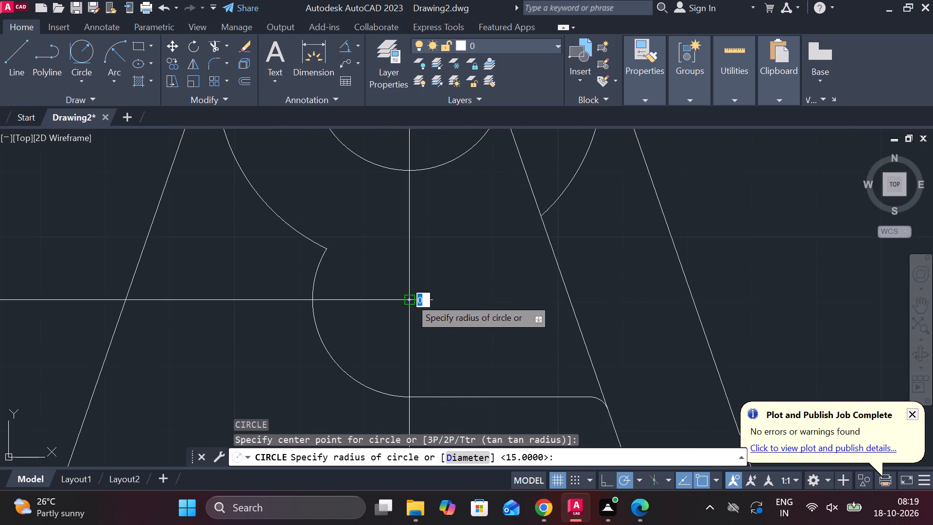
{"action": "type", "text": "D 15"}
{"action": "key", "text": "space"}
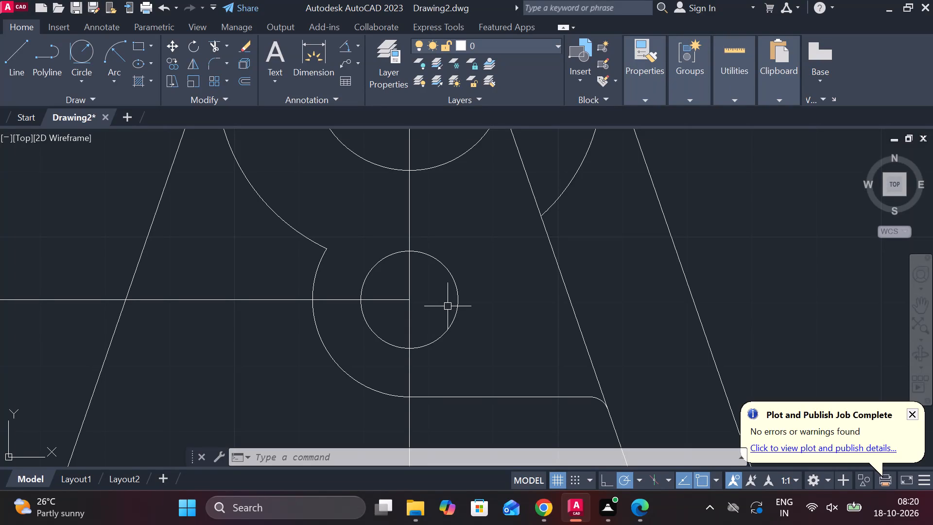
Draw a circle of diameter 14 concentric with the 15 diameter circle.
{"action": "type", "text": "C"}
{"action": "key", "text": "space"}
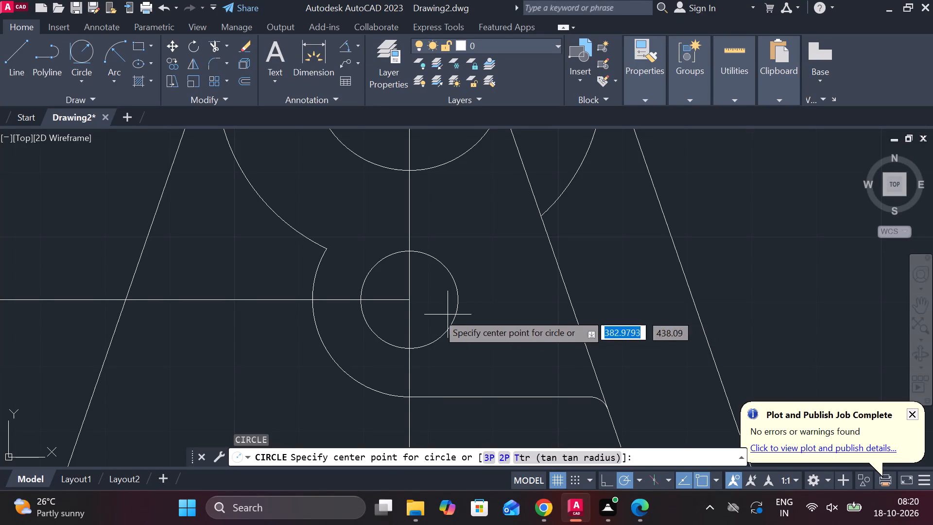
{"action": "left_click", "coordinate": [414, 308]}
{"action": "type", "text": "D"}
{"action": "key", "text": "space"}
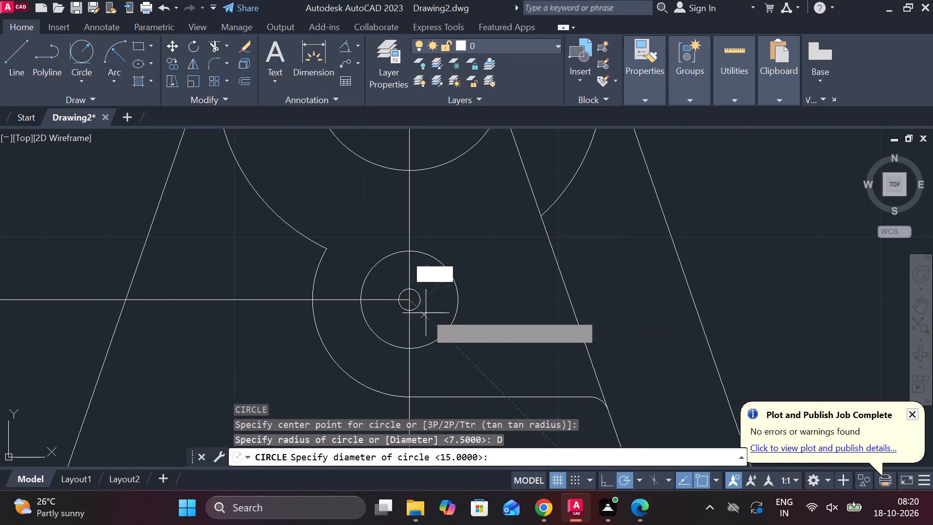
{"action": "type", "text": "14"}
{"action": "key", "text": "space"}
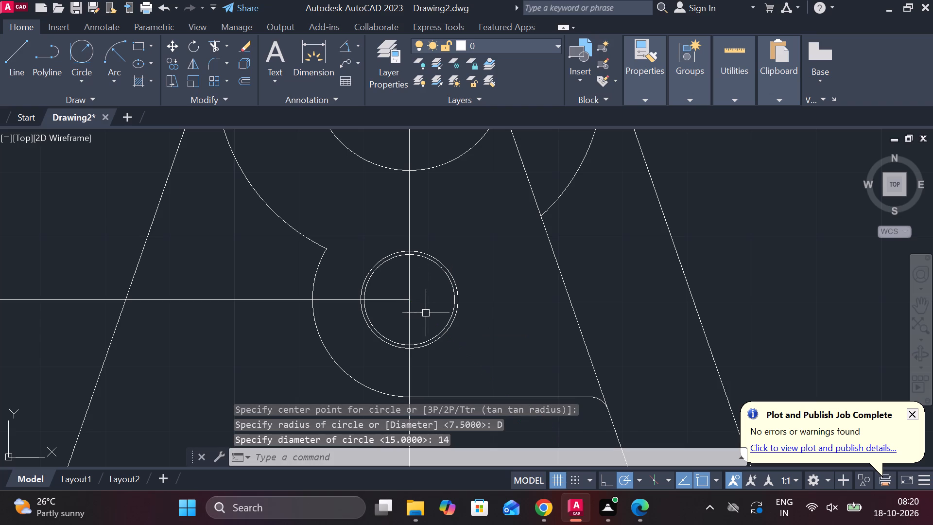
Trim the part of the rib line that lies inside the radius 30 circle.
{"action": "scroll", "coordinate": [450, 316], "scroll_direction": "down", "scroll_amount": 2}
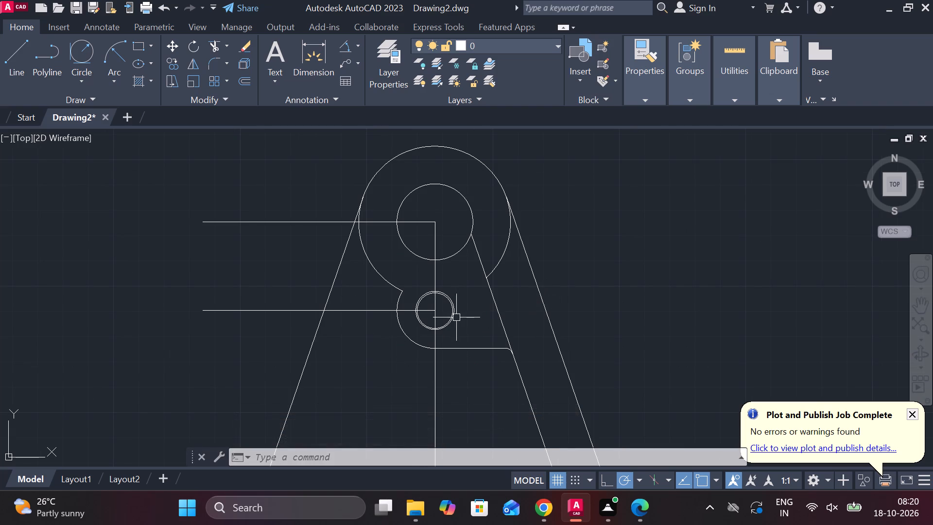
{"action": "scroll", "coordinate": [441, 295], "scroll_direction": "up", "scroll_amount": 1}
{"action": "key", "text": "Escape"}
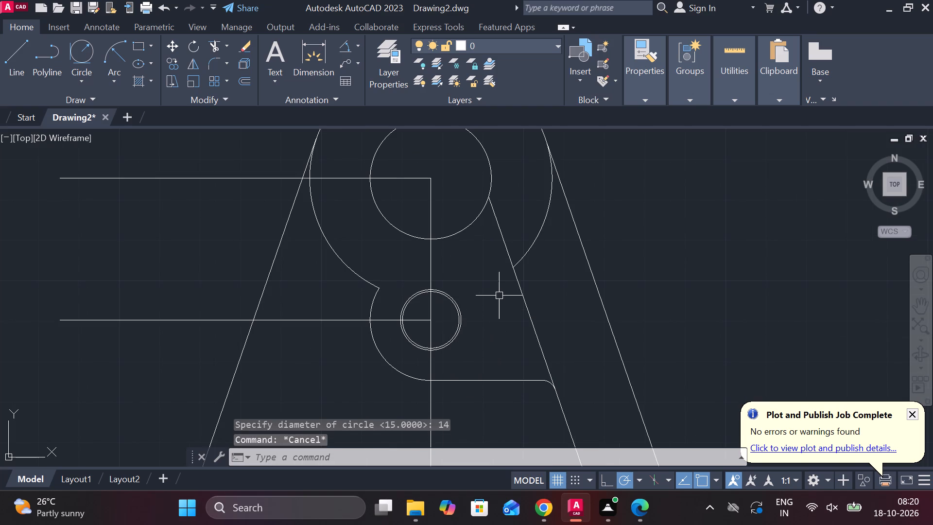
{"action": "scroll", "coordinate": [499, 296], "scroll_direction": "down", "scroll_amount": 1}
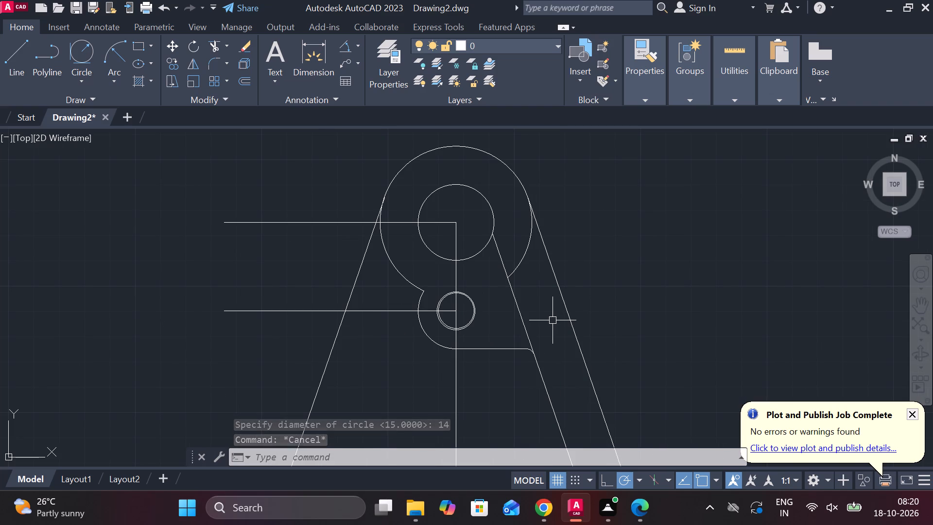
{"action": "scroll", "coordinate": [535, 305], "scroll_direction": "up", "scroll_amount": 1}
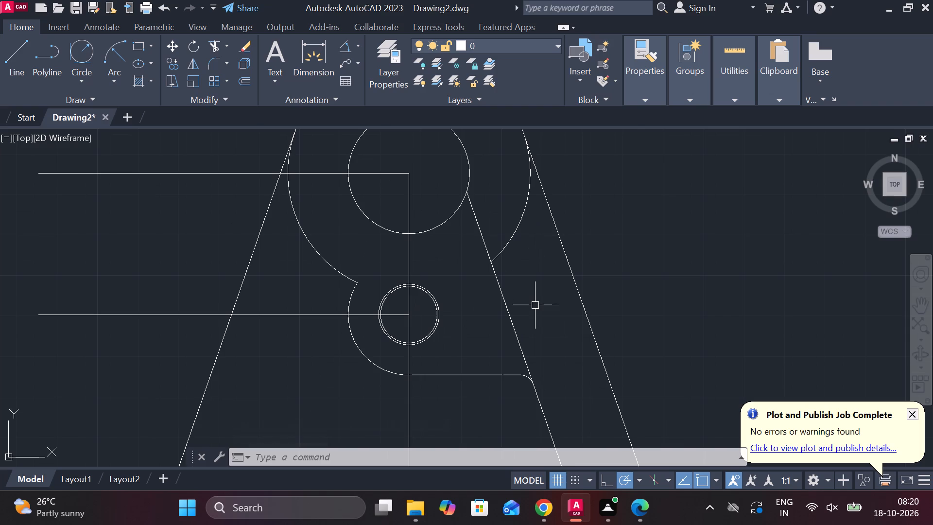
{"action": "type", "text": "TR"}
{"action": "key", "text": "space"}
{"action": "left_click", "coordinate": [484, 243]}
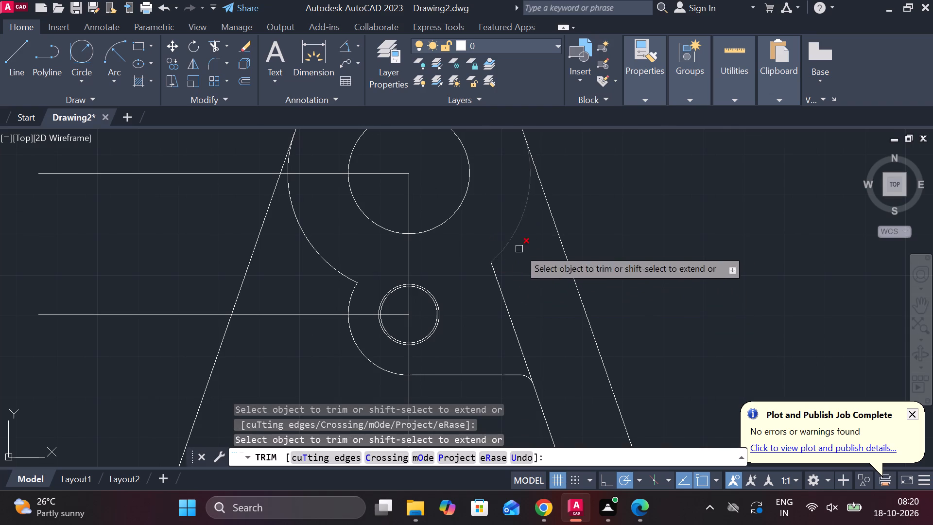
{"action": "key", "text": "Escape"}
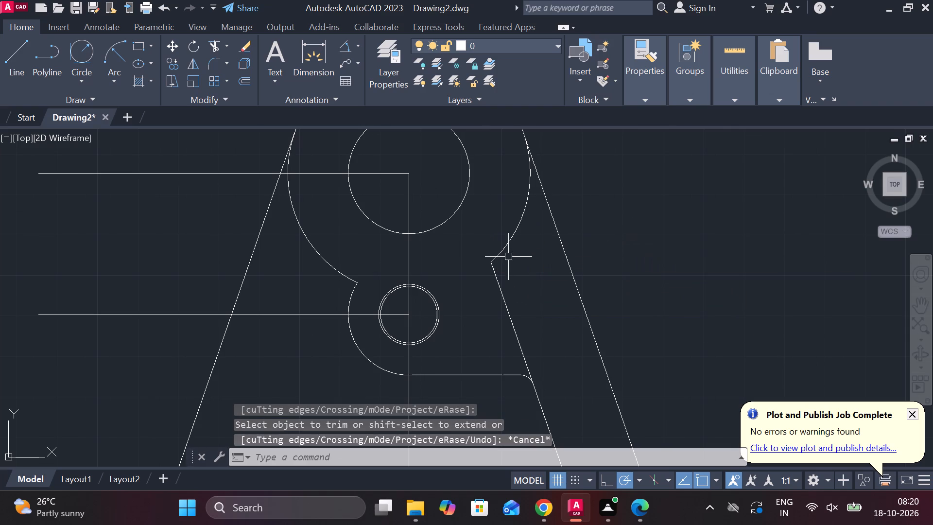
Fillet the corner between the radius 30 arc and the rib line's upper end, keeping radius 3.
{"action": "scroll", "coordinate": [508, 258], "scroll_direction": "up", "scroll_amount": 1}
{"action": "type", "text": "F R"}
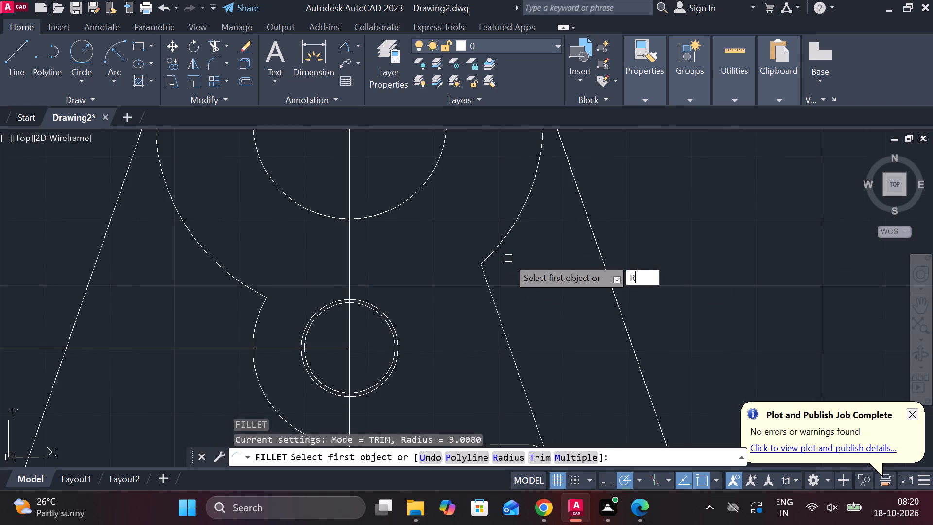
{"action": "key", "text": "space"}
{"action": "key", "text": "space"}
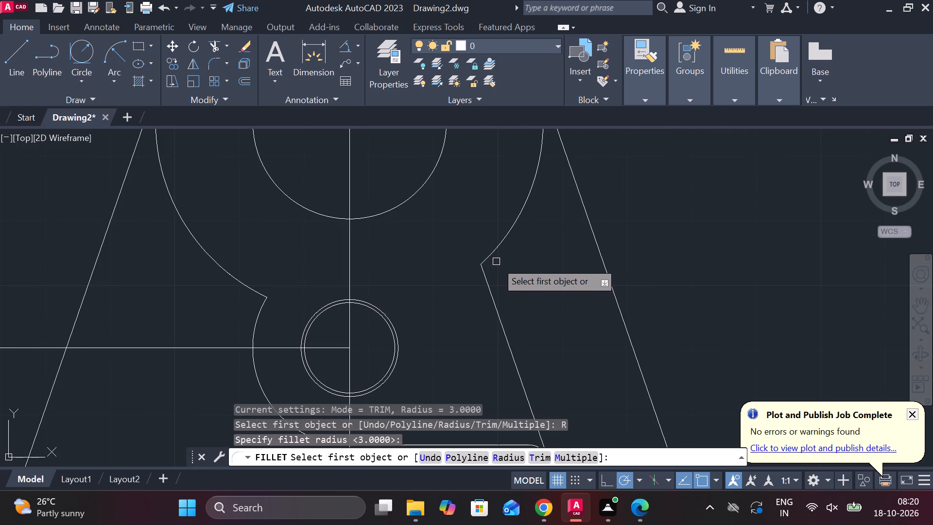
{"action": "left_click", "coordinate": [493, 253]}
{"action": "left_click", "coordinate": [484, 277]}
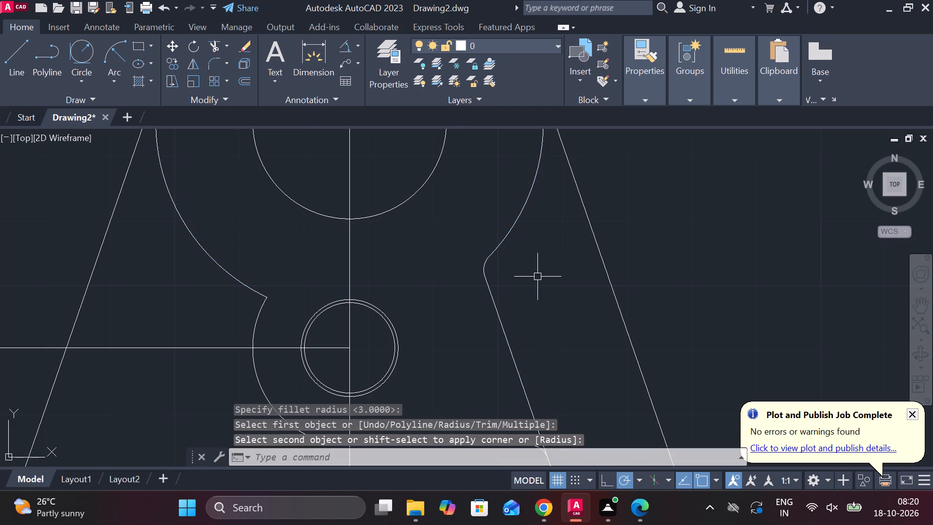
Fillet the corner between the radius 30 arc and the small arc around the lower hole with radius 3.
{"action": "scroll", "coordinate": [540, 274], "scroll_direction": "down", "scroll_amount": 2}
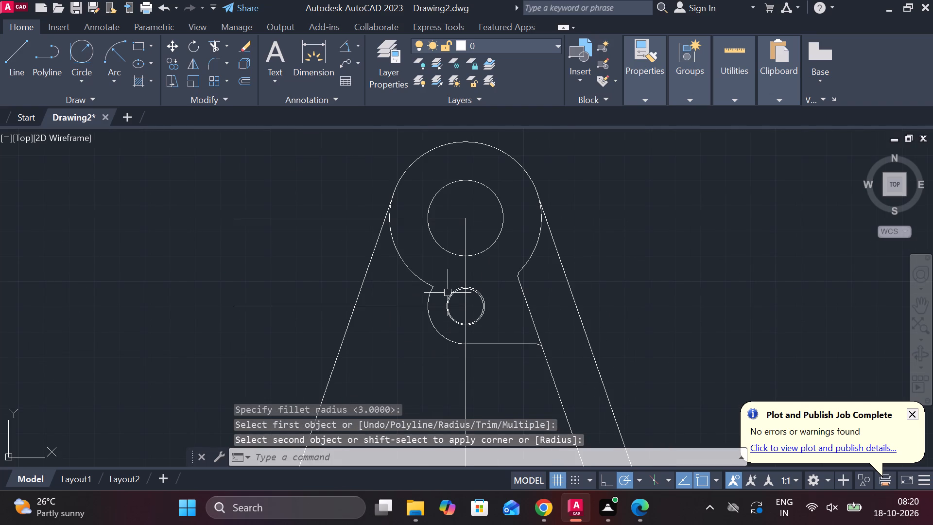
{"action": "scroll", "coordinate": [421, 297], "scroll_direction": "up", "scroll_amount": 2}
{"action": "key", "text": "space"}
{"action": "key", "text": "space"}
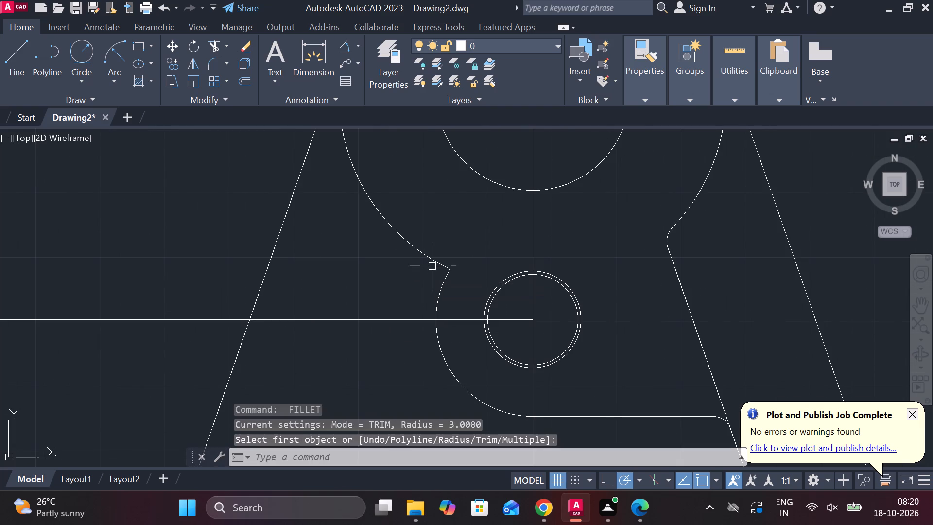
{"action": "key", "text": "space"}
{"action": "left_click", "coordinate": [433, 262]}
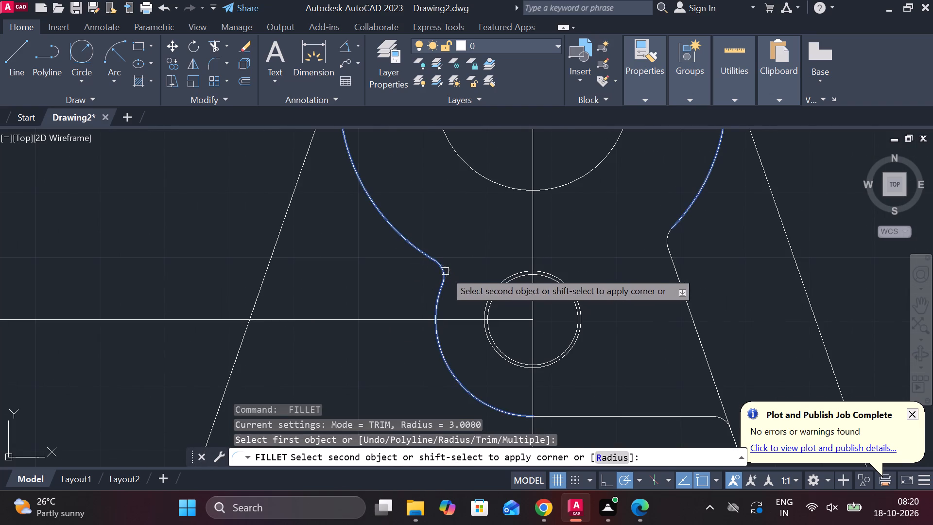
{"action": "left_click", "coordinate": [445, 273]}
Offset the top edge of the base upward by 6.
{"action": "scroll", "coordinate": [518, 262], "scroll_direction": "down", "scroll_amount": 3}
{"action": "middle_click_drag", "start_coordinate": [660, 284], "coordinate": [611, 282]}
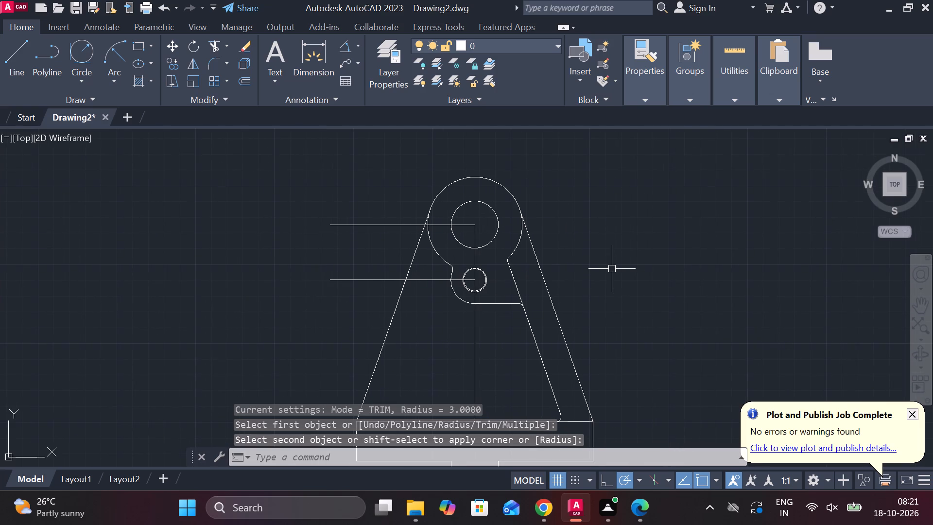
{"action": "scroll", "coordinate": [644, 246], "scroll_direction": "down", "scroll_amount": 1}
{"action": "middle_click_drag", "start_coordinate": [644, 289], "coordinate": [645, 277]}
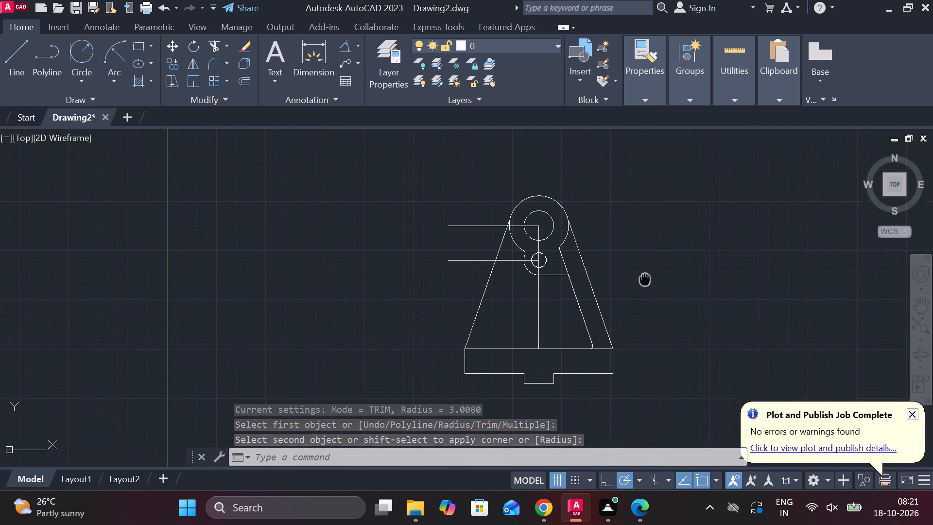
{"action": "middle_click_drag", "start_coordinate": [645, 277], "coordinate": [645, 275]}
{"action": "scroll", "coordinate": [539, 321], "scroll_direction": "up", "scroll_amount": 2}
{"action": "middle_click_drag", "start_coordinate": [588, 324], "coordinate": [535, 319]}
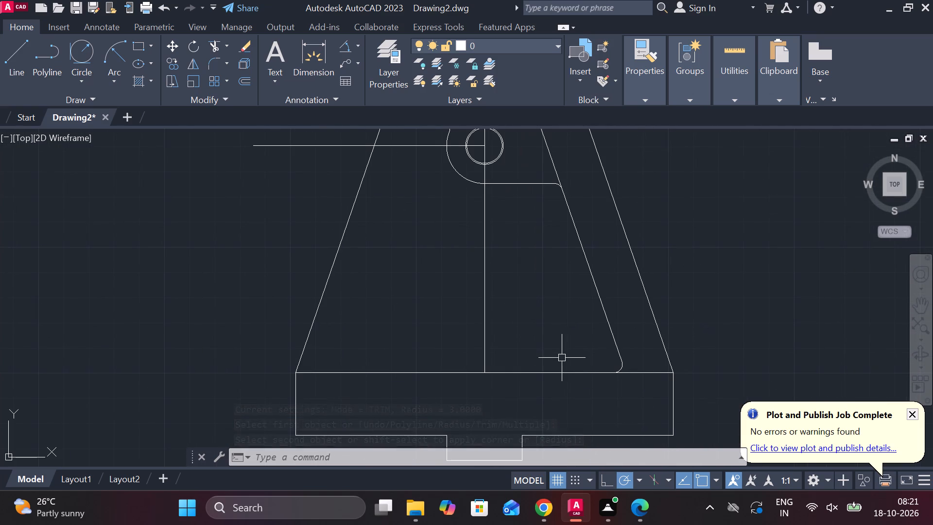
{"action": "left_click", "coordinate": [541, 373]}
{"action": "key", "text": "o"}
{"action": "key", "text": "Return"}
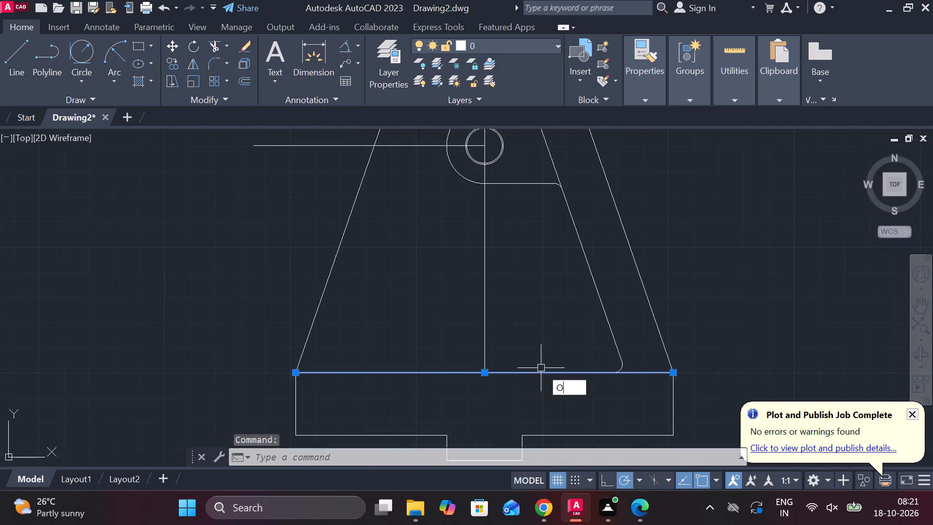
{"action": "key", "text": "Return"}
{"action": "key", "text": "6"}
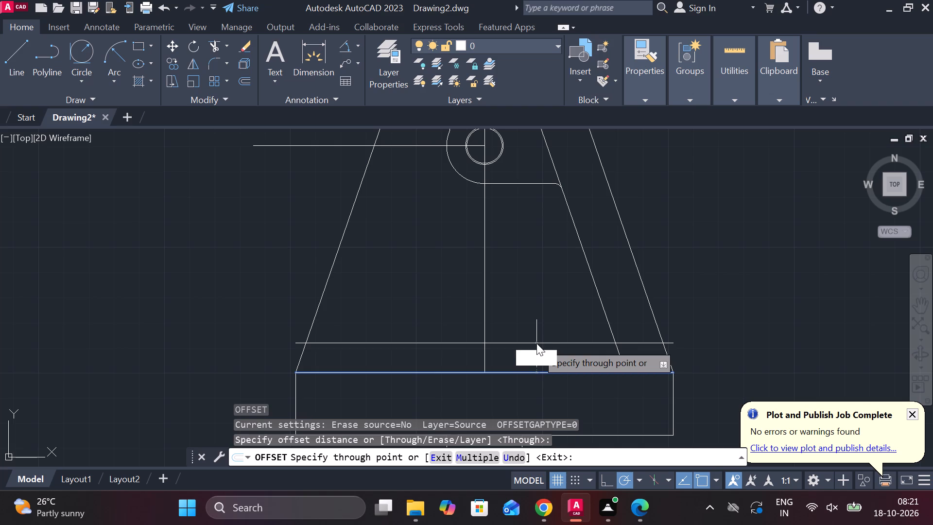
{"action": "key", "text": "Return"}
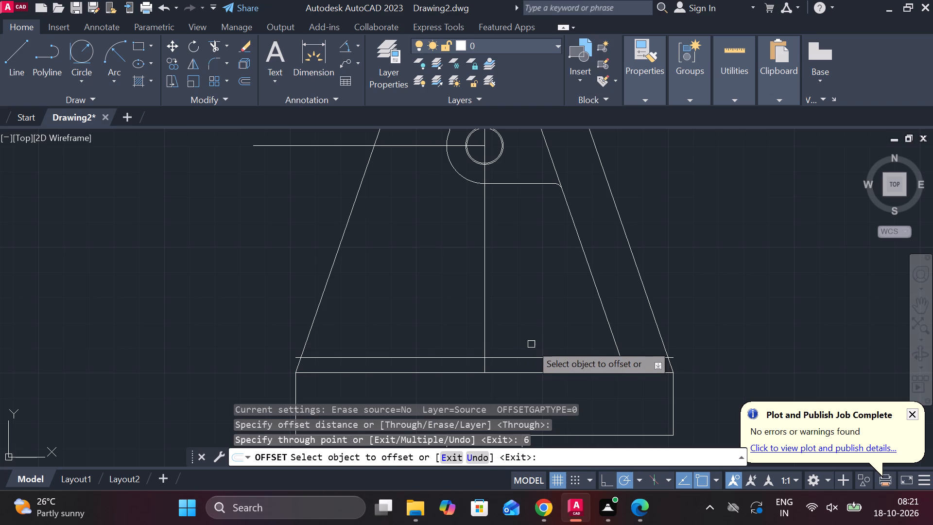
Offset the vertical centre line by 20 to each side.
{"action": "middle_click_drag", "start_coordinate": [531, 344], "coordinate": [536, 306]}
{"action": "left_click", "coordinate": [491, 295]}
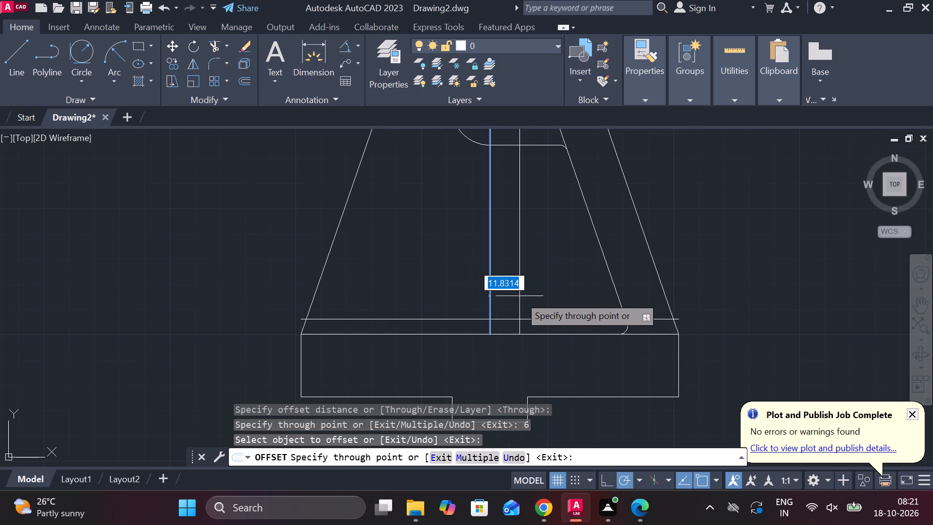
{"action": "type", "text": "20"}
{"action": "key", "text": "Return"}
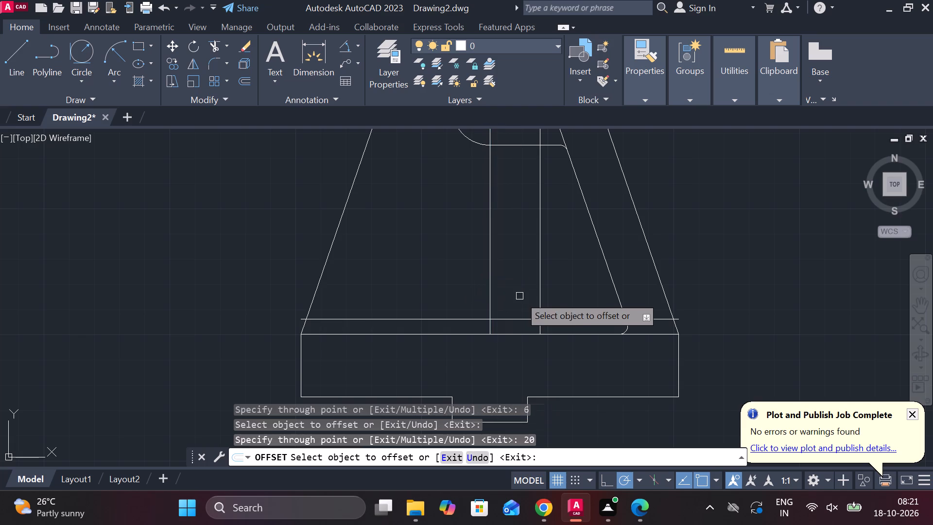
{"action": "left_click", "coordinate": [490, 296]}
{"action": "key", "text": "2"}
{"action": "key", "text": "0"}
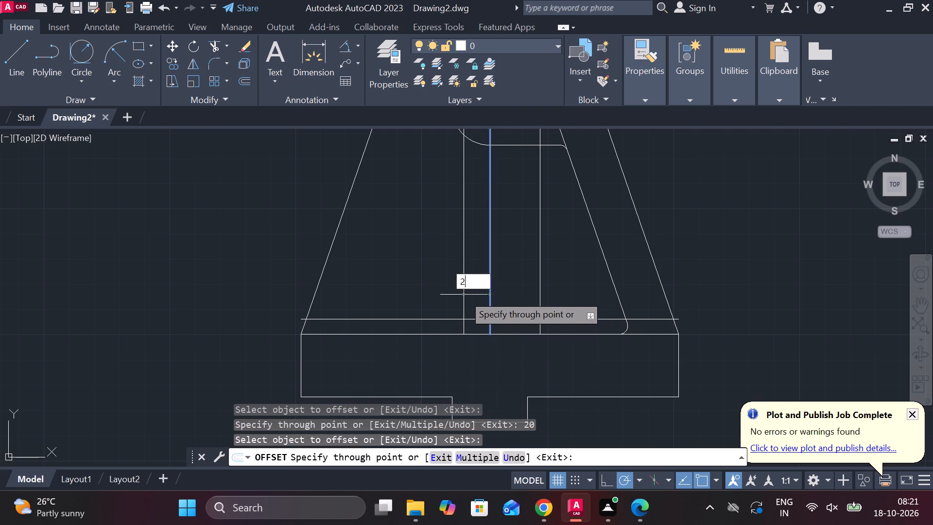
{"action": "key", "text": "Return"}
{"action": "key", "text": "Escape"}
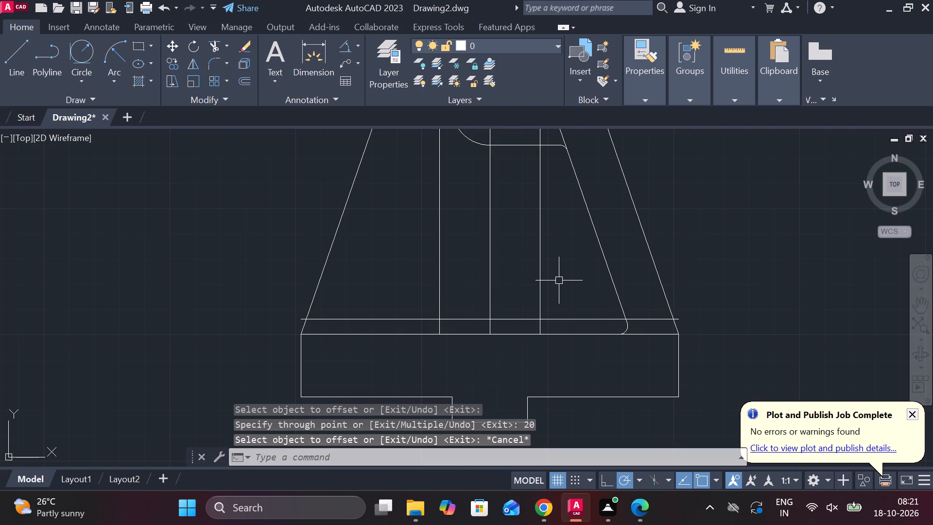
Trim the offset lines to leave a rectangle 40 wide and 6 high on the base's top edge, centred on the centre line.
{"action": "type", "text": "TR"}
{"action": "key", "text": "space"}
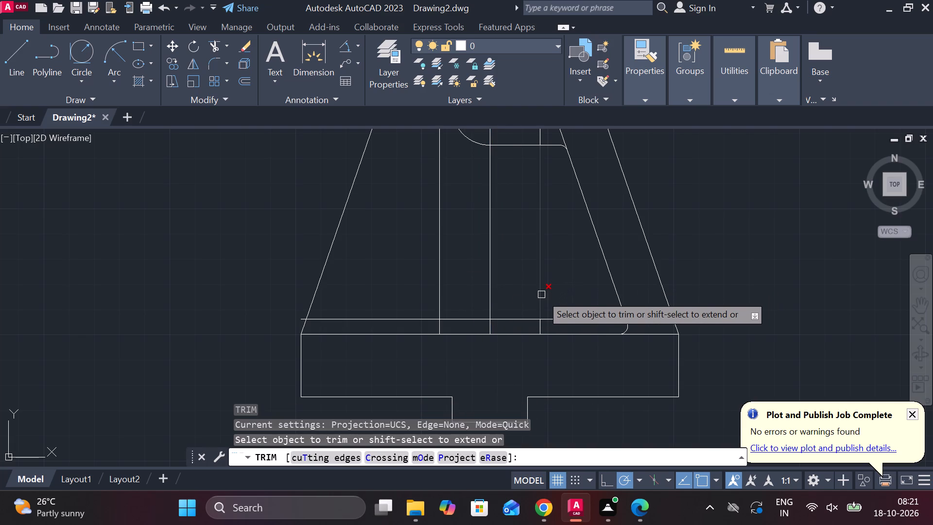
{"action": "left_click", "coordinate": [540, 300]}
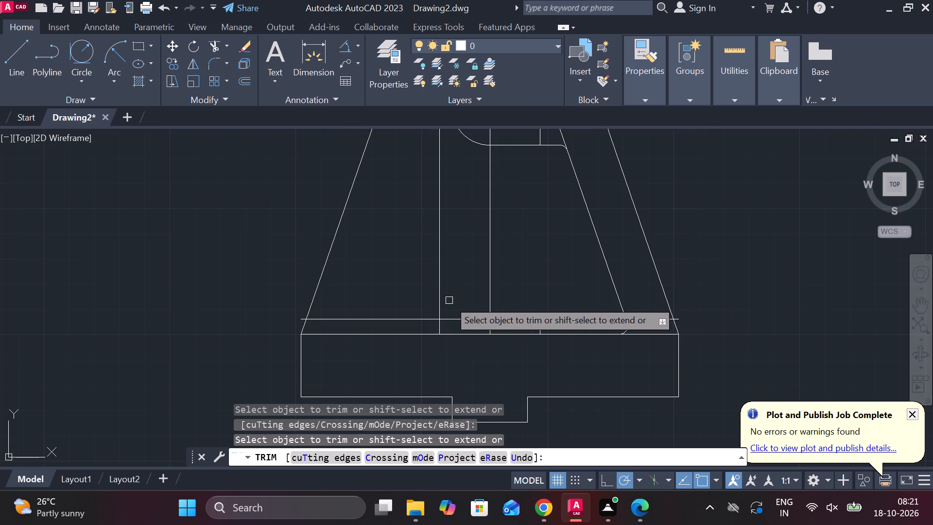
{"action": "left_click", "coordinate": [437, 300]}
{"action": "left_click", "coordinate": [396, 318]}
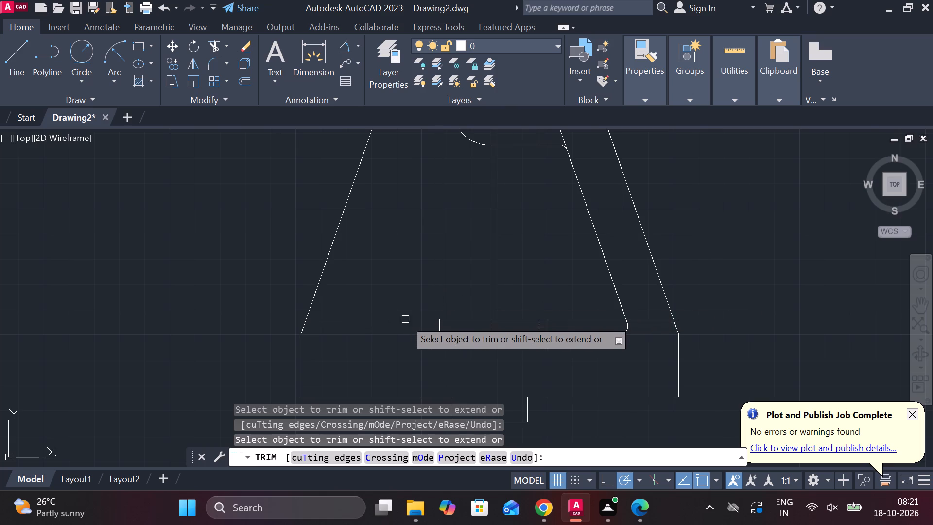
{"action": "left_click", "coordinate": [553, 322]}
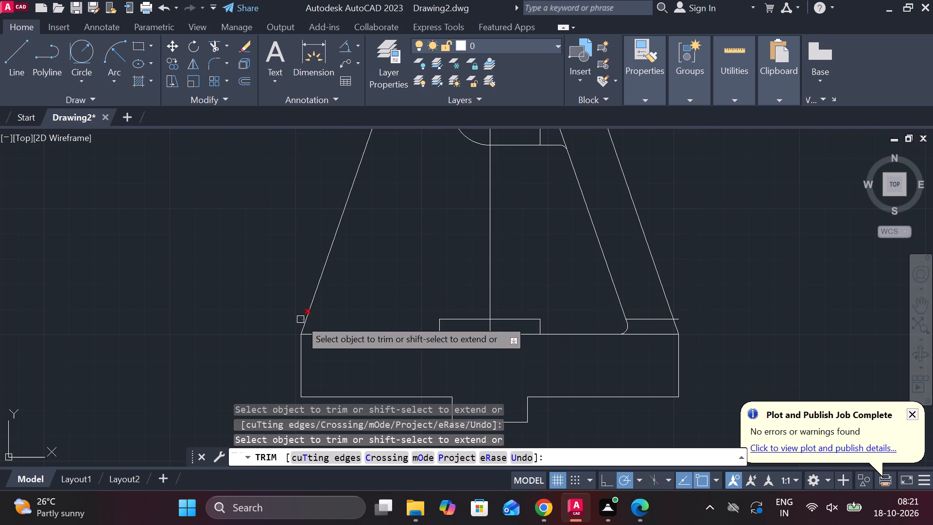
{"action": "left_click", "coordinate": [300, 319]}
{"action": "left_click", "coordinate": [661, 321]}
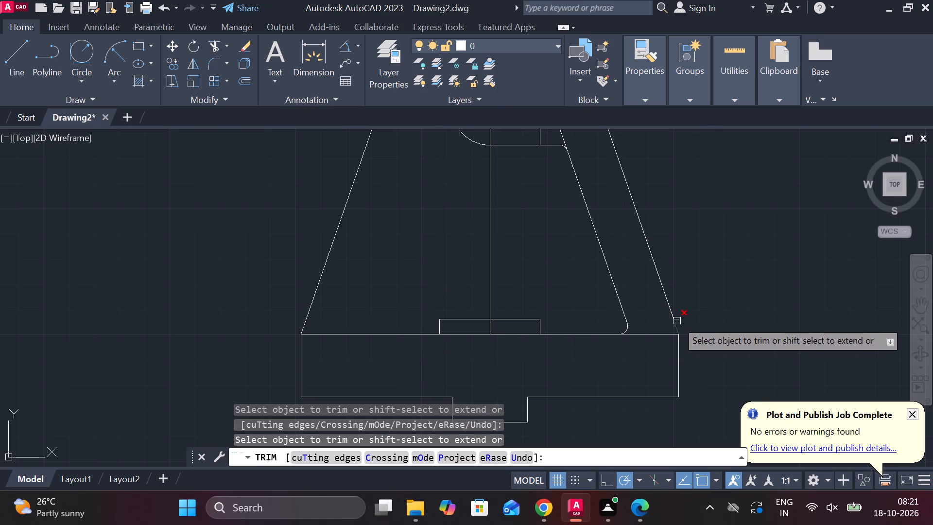
{"action": "left_click", "coordinate": [679, 320]}
{"action": "middle_click_drag", "start_coordinate": [728, 289], "coordinate": [708, 402]}
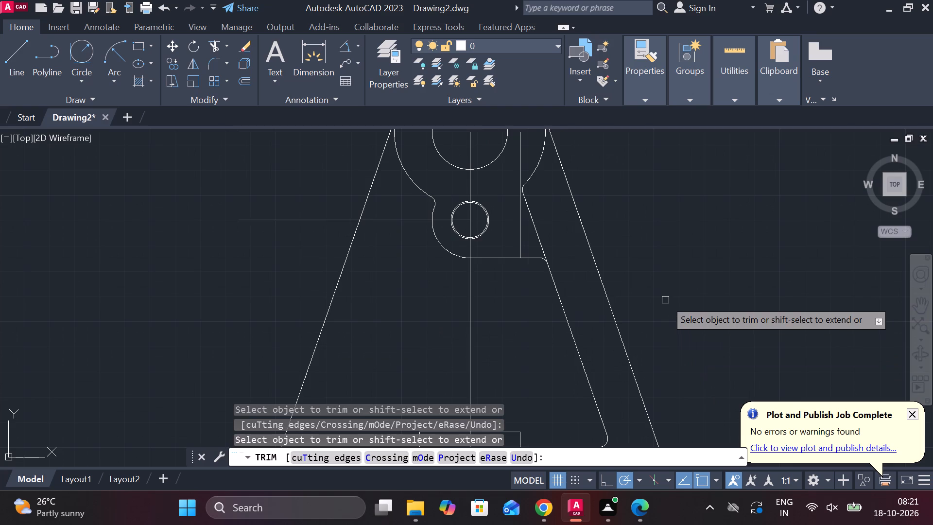
{"action": "key", "text": "Escape"}
Erase the leftover piece of the offset vertical line inside the radius 30 arc and rib pocket.
{"action": "middle_click_drag", "start_coordinate": [656, 276], "coordinate": [672, 356]}
{"action": "left_click", "coordinate": [535, 229]}
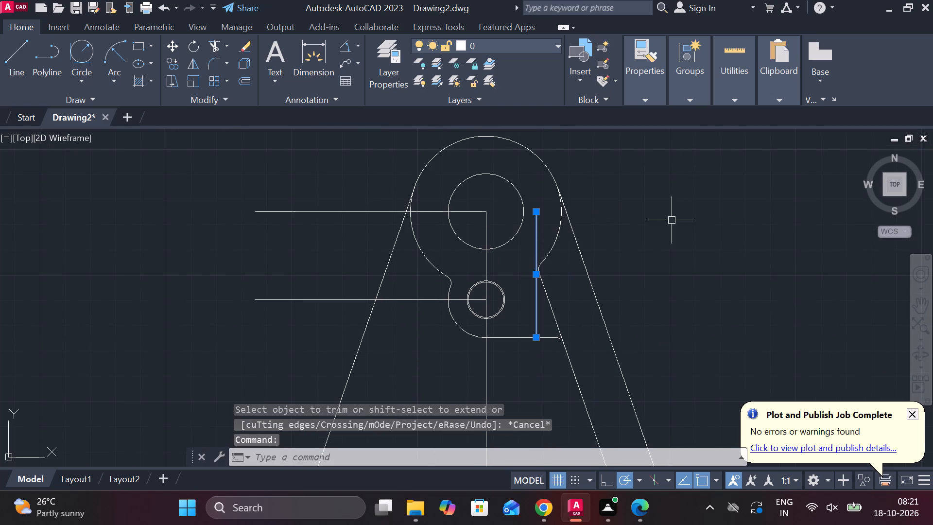
{"action": "type", "text": "E"}
{"action": "key", "text": "space"}
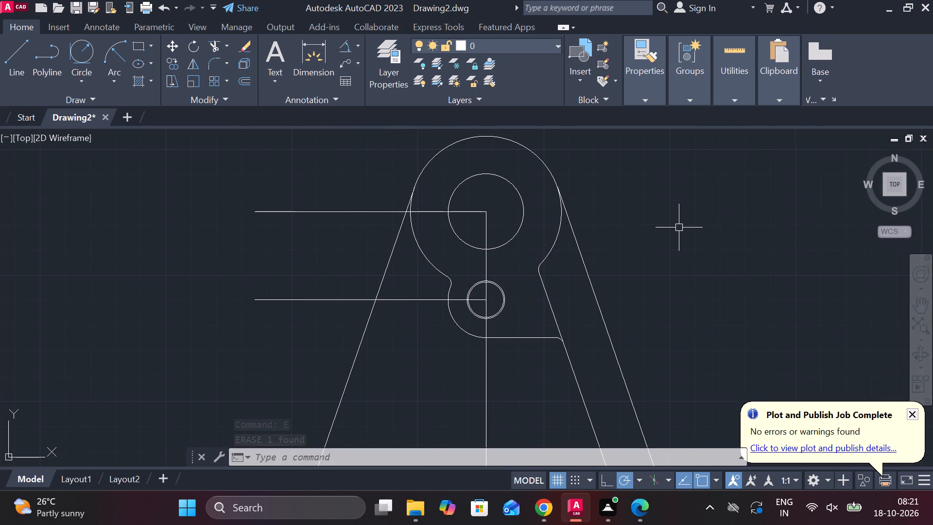
Lengthen the upper horizontal centre line from the large circle's centre to well beyond the bracket's right side.
{"action": "scroll", "coordinate": [669, 251], "scroll_direction": "down", "scroll_amount": 2}
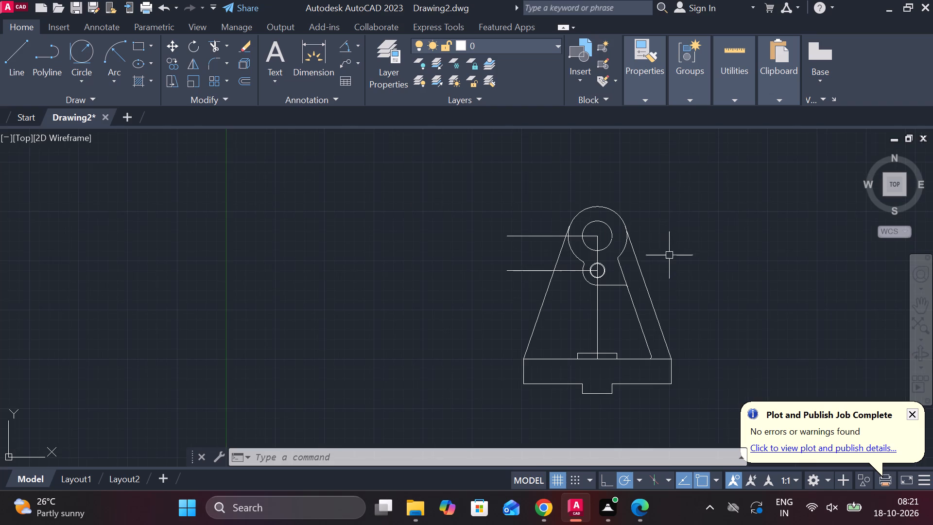
{"action": "middle_click_drag", "start_coordinate": [672, 259], "coordinate": [659, 259]}
{"action": "scroll", "coordinate": [537, 241], "scroll_direction": "up", "scroll_amount": 2}
{"action": "left_click", "coordinate": [529, 229]}
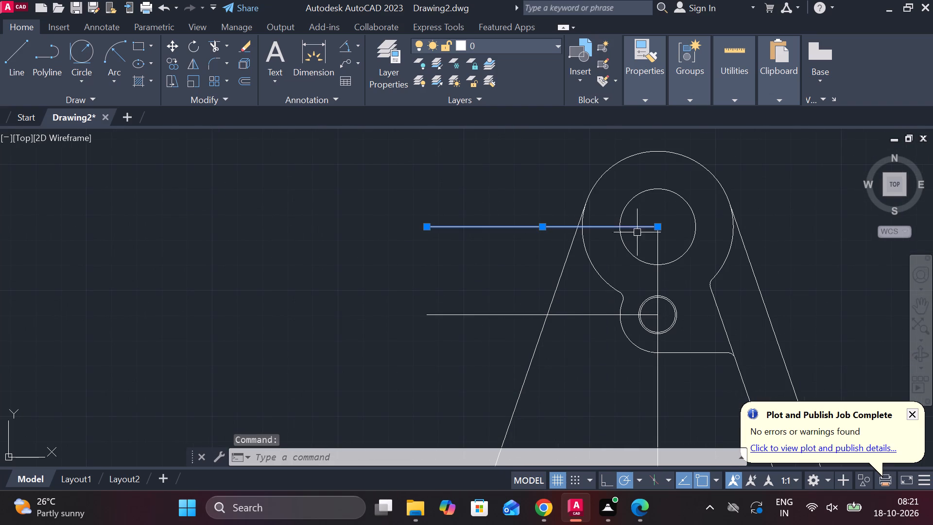
{"action": "left_click", "coordinate": [660, 227]}
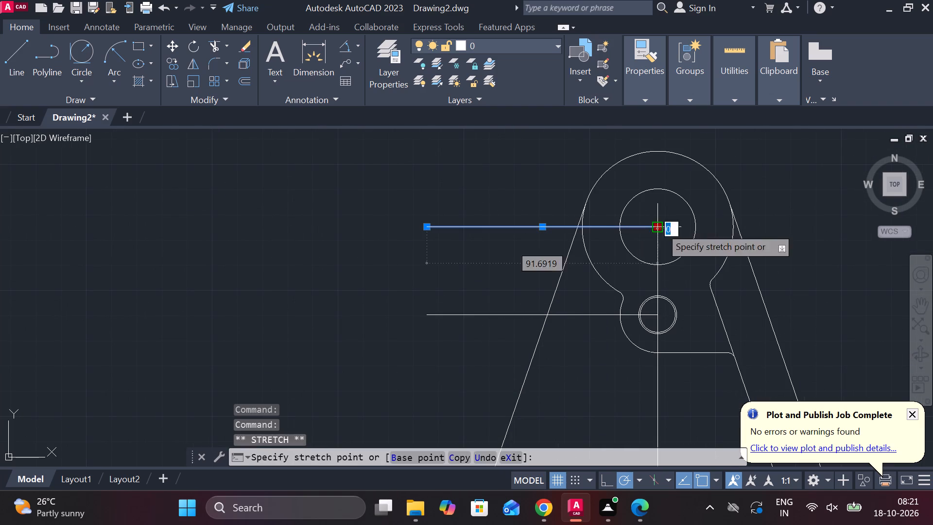
{"action": "middle_click_drag", "start_coordinate": [765, 231], "coordinate": [399, 211]}
{"action": "key", "text": "Escape"}
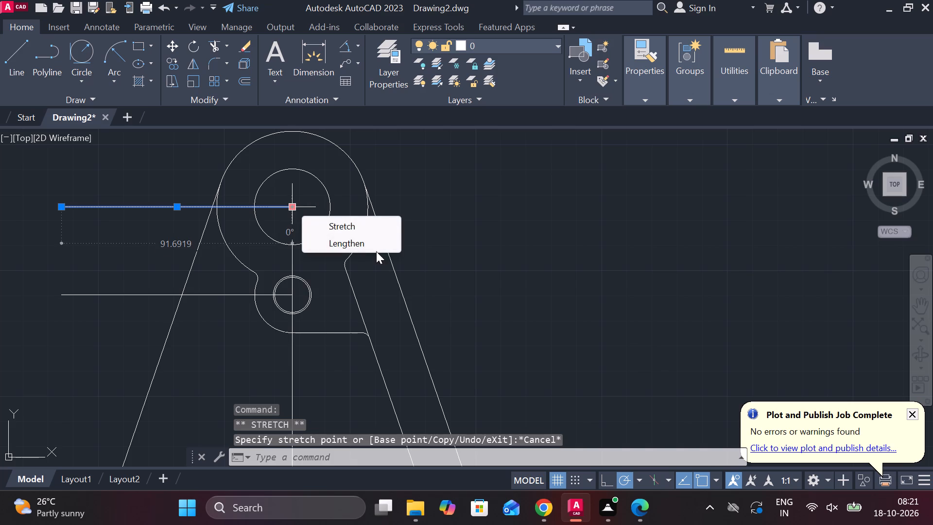
{"action": "left_click", "coordinate": [362, 245]}
{"action": "scroll", "coordinate": [734, 221], "scroll_direction": "down", "scroll_amount": 2}
{"action": "middle_click_drag", "start_coordinate": [734, 221], "coordinate": [730, 221]}
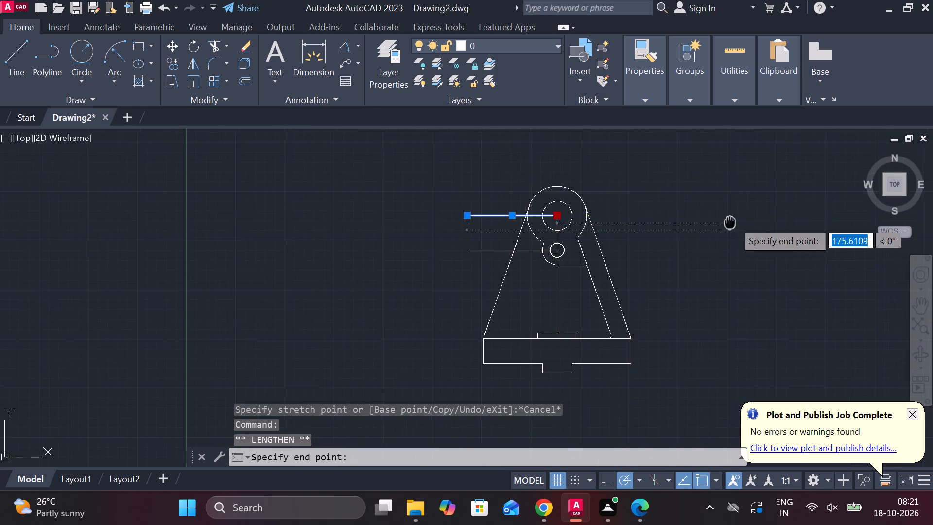
{"action": "middle_click_drag", "start_coordinate": [730, 221], "coordinate": [612, 210]}
{"action": "left_click", "coordinate": [726, 206]}
{"action": "key", "text": "Escape"}
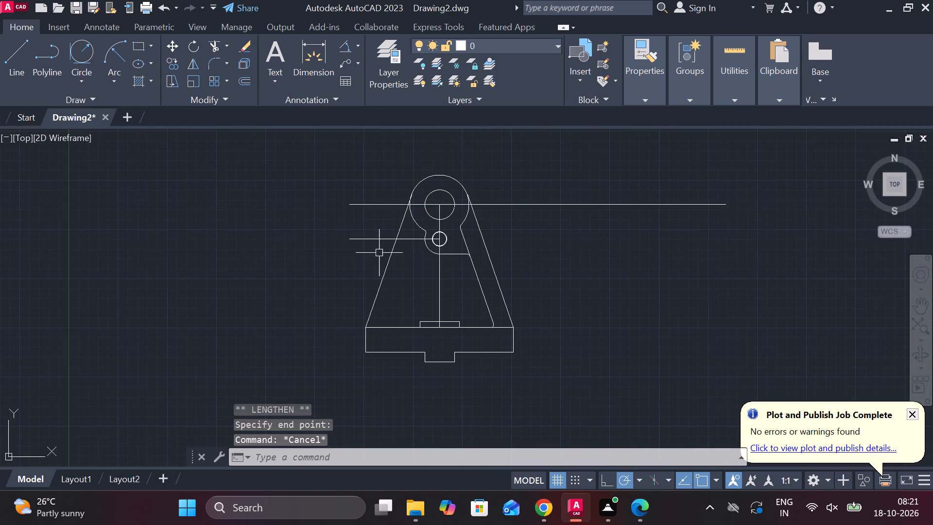
Lengthen the lower horizontal line from the small hole's centre to the right, ending close to the upper line's end.
{"action": "scroll", "coordinate": [375, 251], "scroll_direction": "up", "scroll_amount": 1}
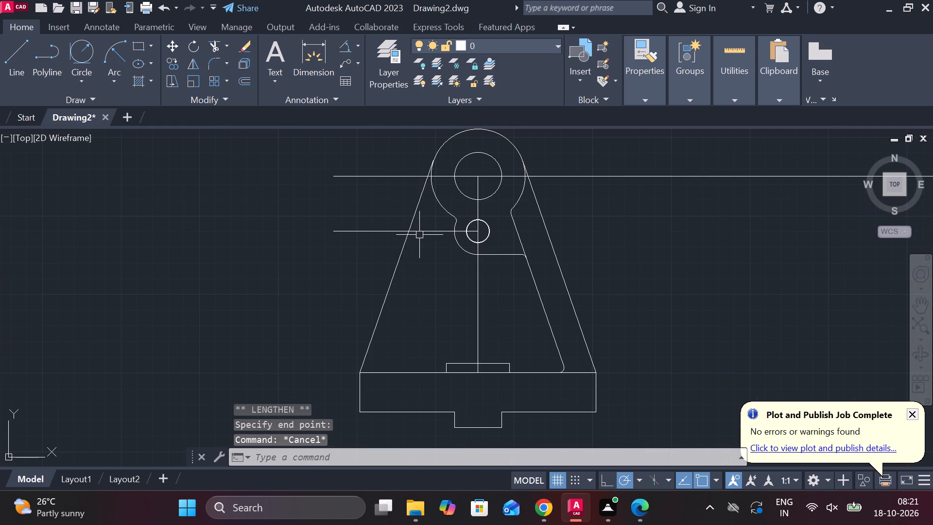
{"action": "left_click", "coordinate": [421, 232]}
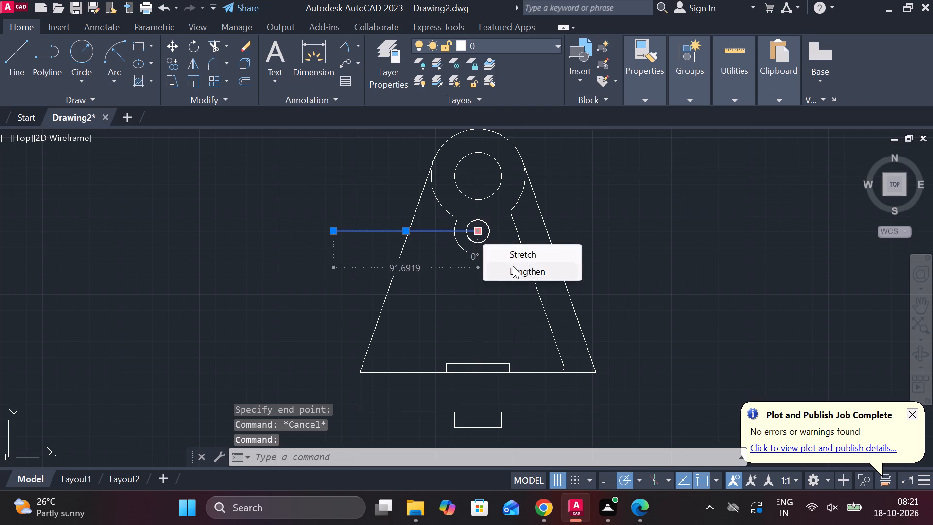
{"action": "left_click", "coordinate": [513, 266]}
{"action": "middle_click_drag", "start_coordinate": [739, 250], "coordinate": [561, 257]}
{"action": "left_click", "coordinate": [747, 248]}
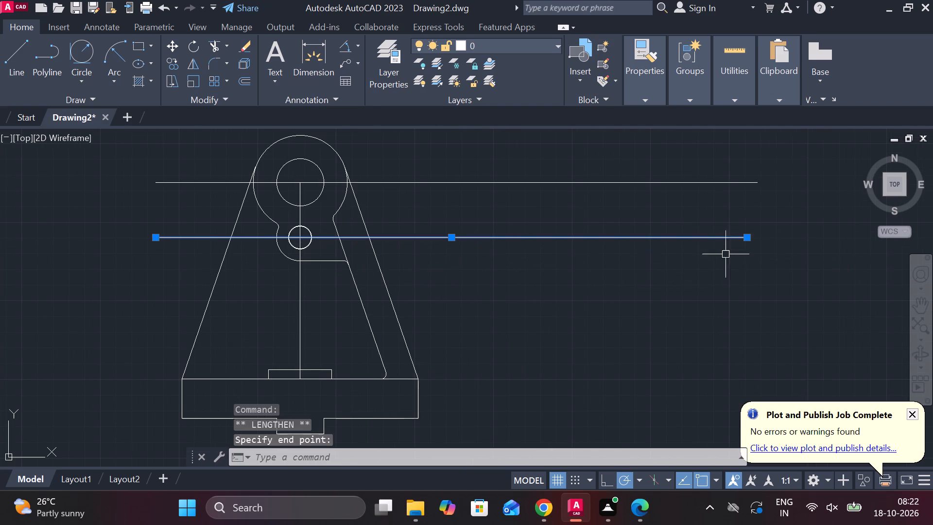
{"action": "key", "text": "Escape"}
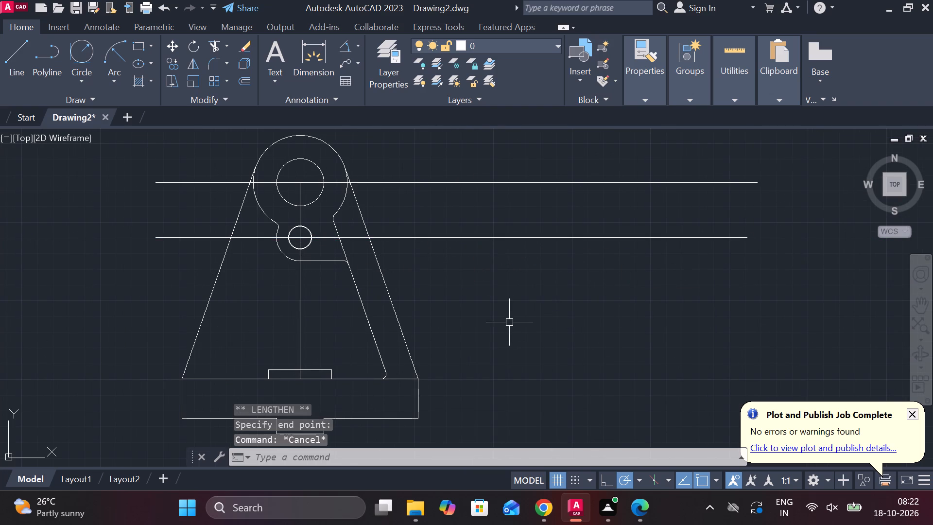
Draw a horizontal projection line from the top of the outer arc rightward, ending near the ends of the two centre-line extensions.
{"action": "middle_click_drag", "start_coordinate": [508, 322], "coordinate": [487, 305]}
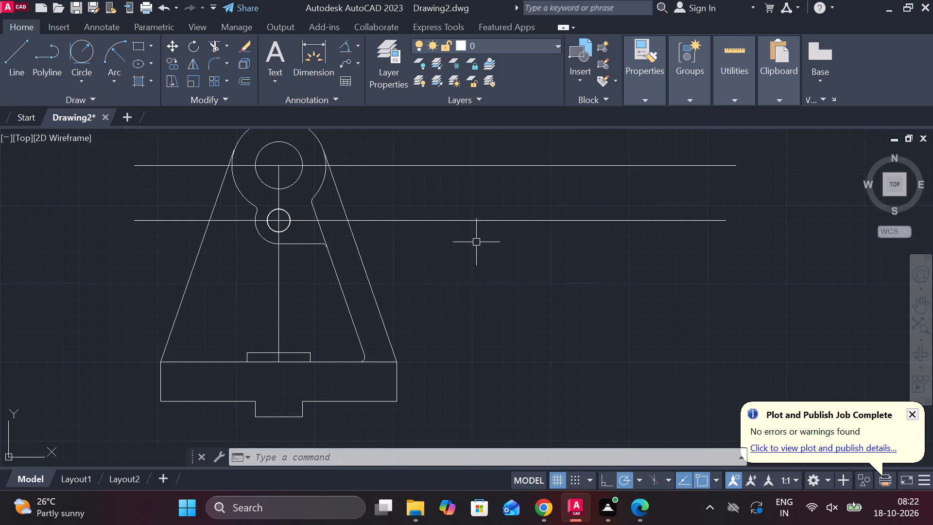
{"action": "middle_click_drag", "start_coordinate": [483, 242], "coordinate": [500, 282]}
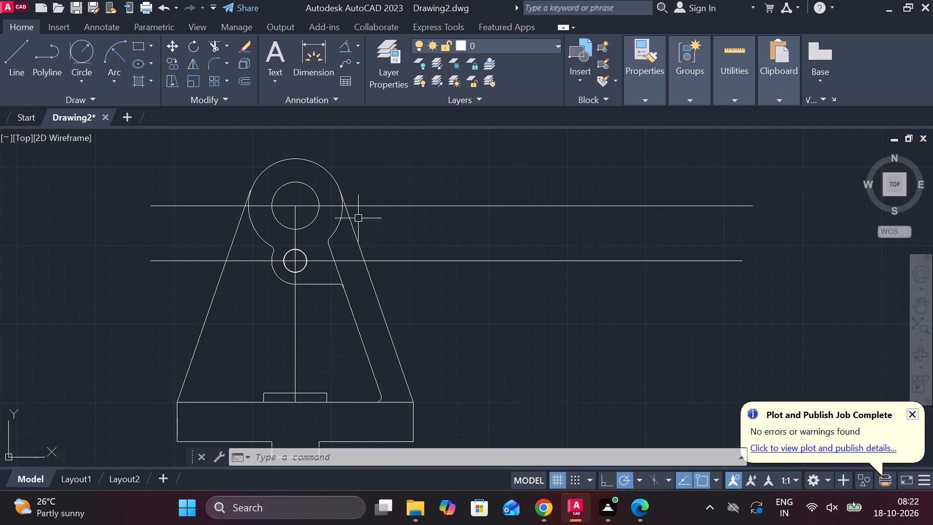
{"action": "key", "text": "l"}
{"action": "key", "text": "Return"}
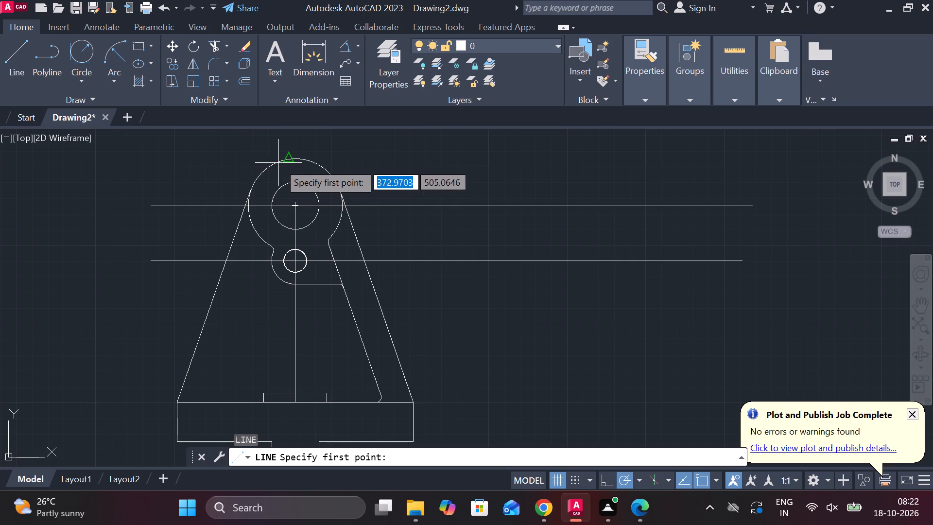
{"action": "scroll", "coordinate": [298, 163], "scroll_direction": "up", "scroll_amount": 3}
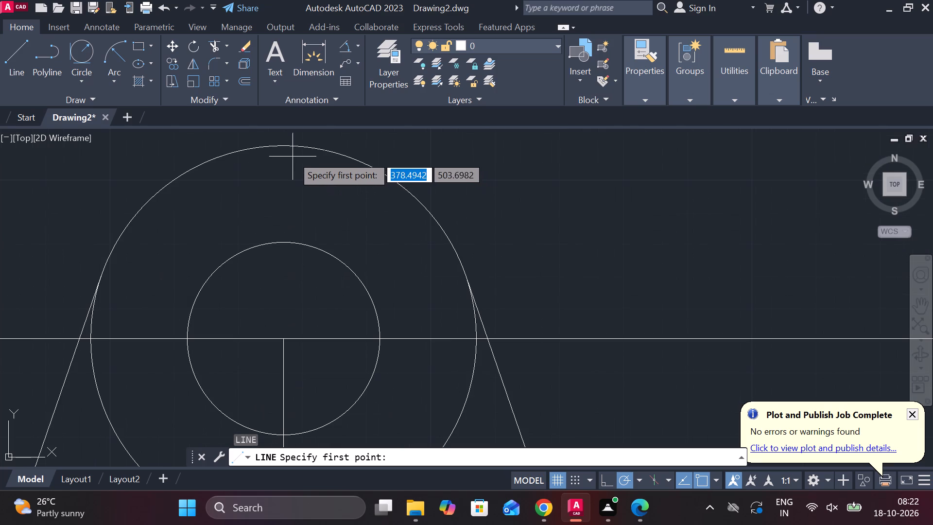
{"action": "left_click", "coordinate": [288, 150]}
{"action": "scroll", "coordinate": [470, 149], "scroll_direction": "down", "scroll_amount": 2}
{"action": "middle_click_drag", "start_coordinate": [485, 149], "coordinate": [394, 155]}
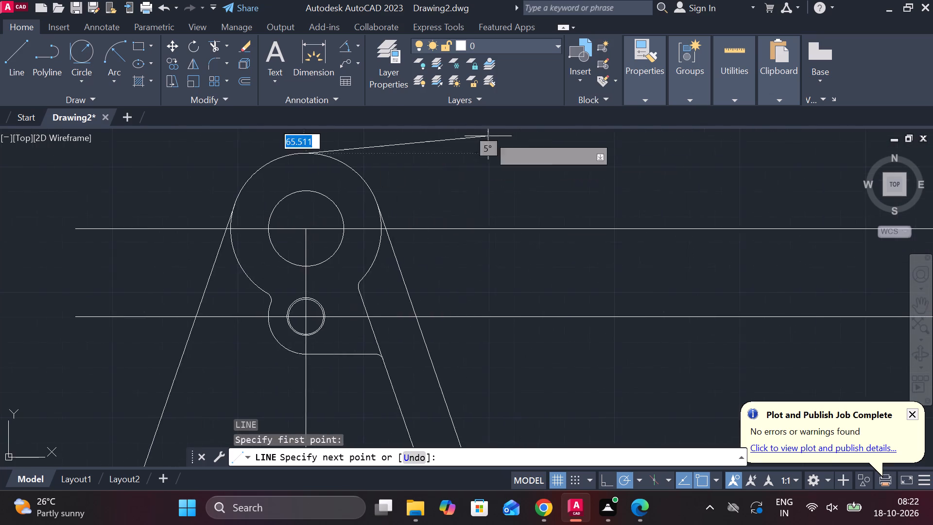
{"action": "scroll", "coordinate": [615, 143], "scroll_direction": "down", "scroll_amount": 3}
{"action": "middle_click_drag", "start_coordinate": [615, 146], "coordinate": [541, 158]}
{"action": "scroll", "coordinate": [587, 159], "scroll_direction": "up", "scroll_amount": 1}
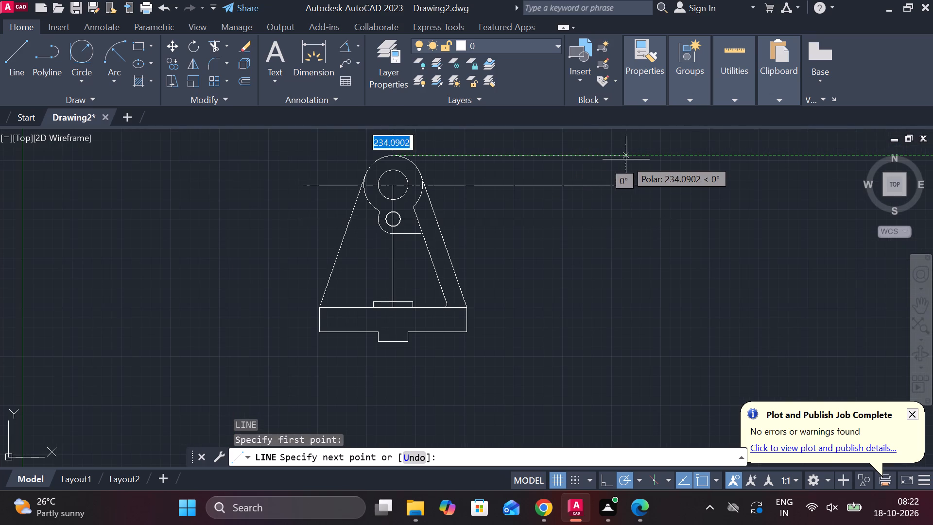
{"action": "left_click", "coordinate": [657, 159]}
{"action": "key", "text": "Escape"}
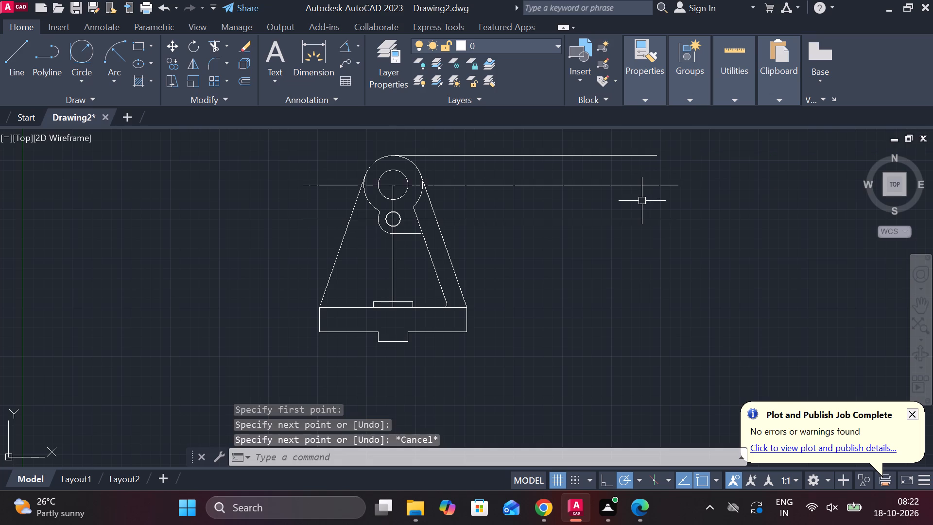
Draw a short horizontal line about 75 long to the right from the base's lower-right corner.
{"action": "key", "text": "space"}
{"action": "left_click", "coordinate": [469, 330]}
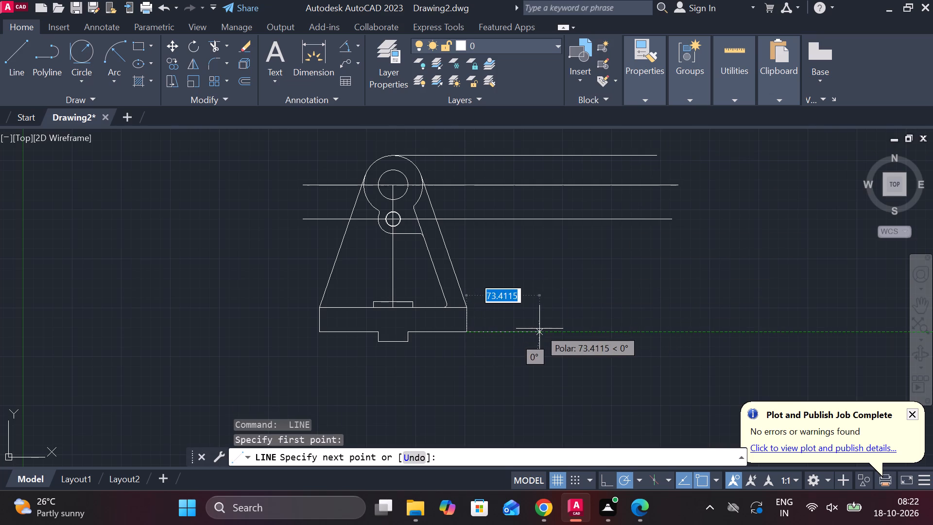
{"action": "left_click", "coordinate": [541, 329]}
{"action": "key", "text": "Escape"}
Draw a vertical line beside the front view, from the top projection line down perpendicular to the short base line.
{"action": "key", "text": "space"}
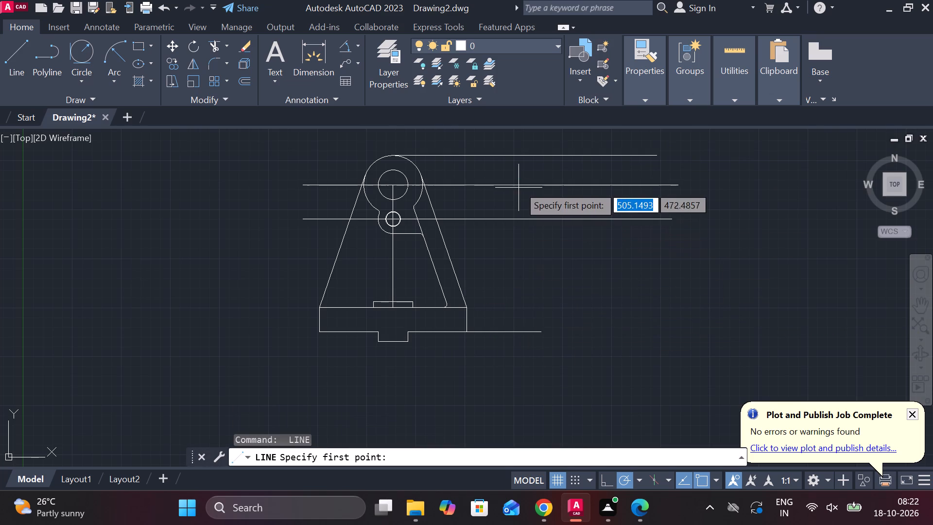
{"action": "left_click", "coordinate": [514, 163]}
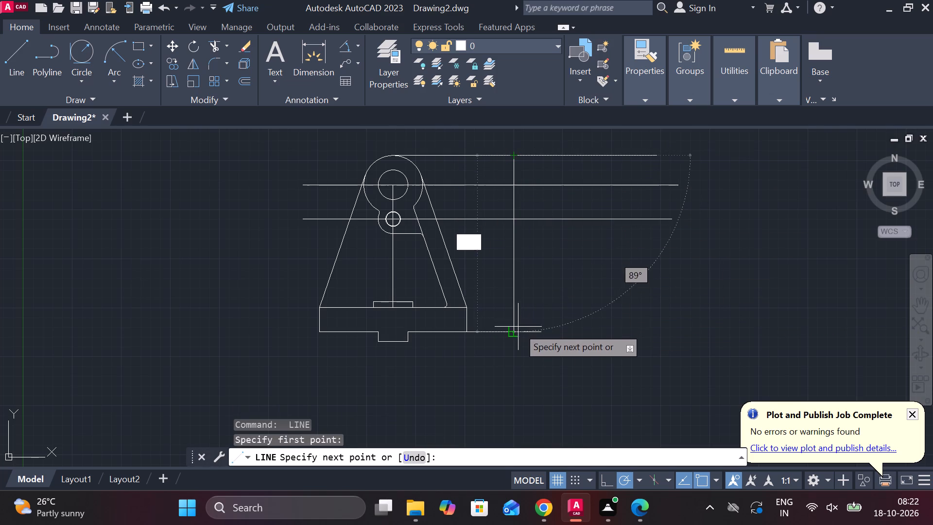
{"action": "left_click", "coordinate": [517, 329]}
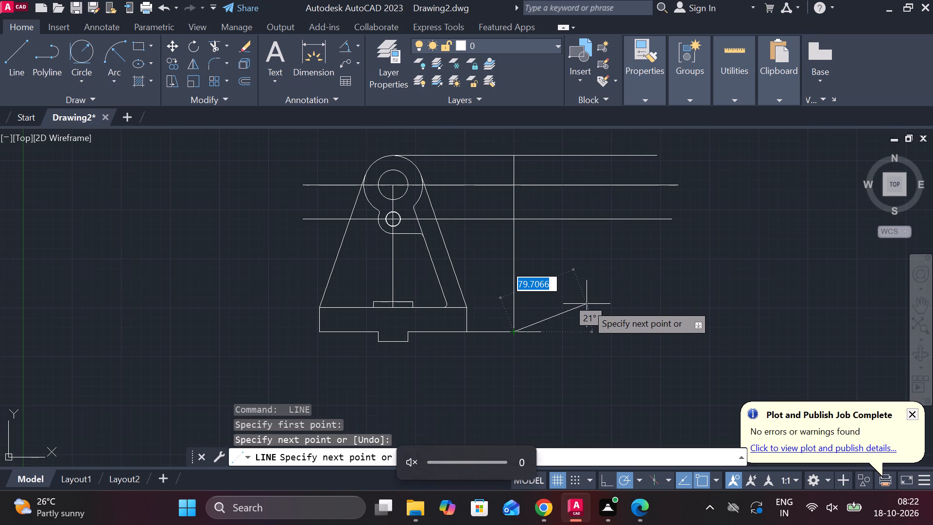
{"action": "key", "text": "Escape"}
Trim away the short base line and the parts of the three upper projection lines between the bracket and the new vertical line.
{"action": "type", "text": "TR"}
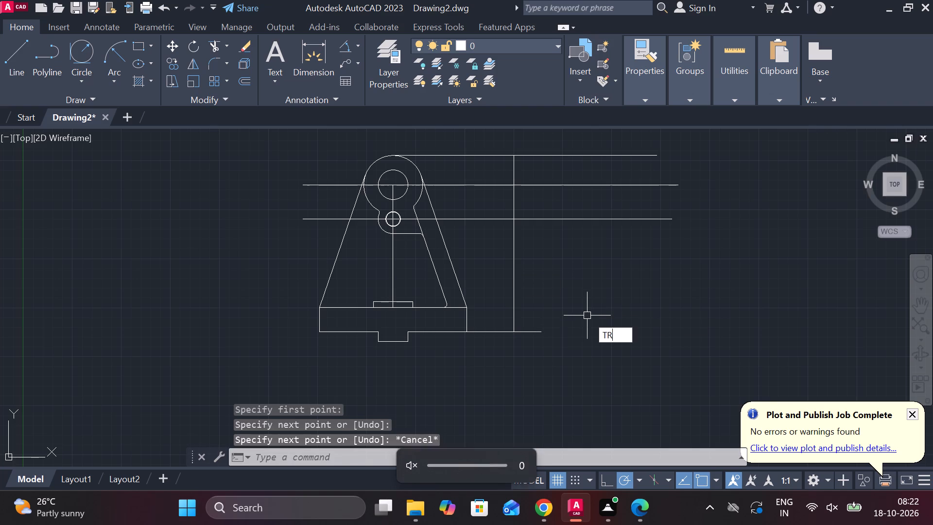
{"action": "key", "text": "space"}
{"action": "left_click", "coordinate": [538, 335]}
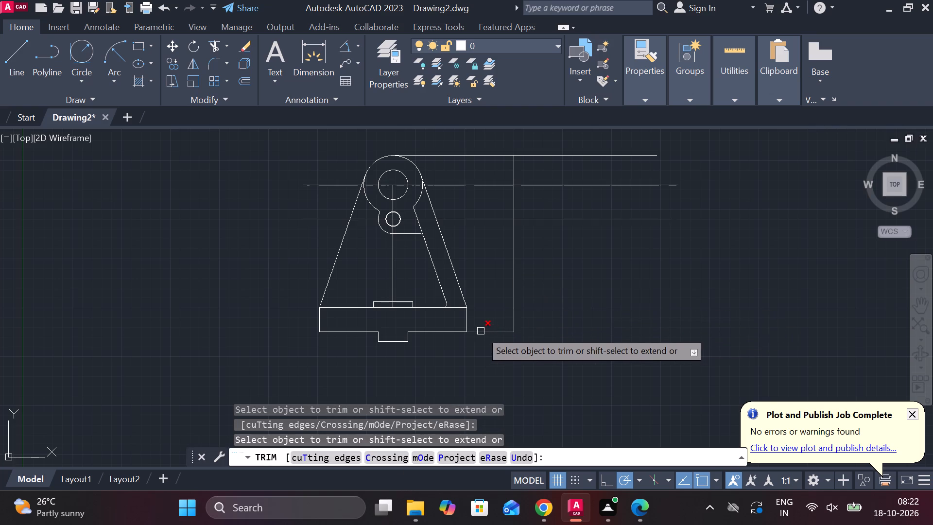
{"action": "left_click", "coordinate": [481, 331]}
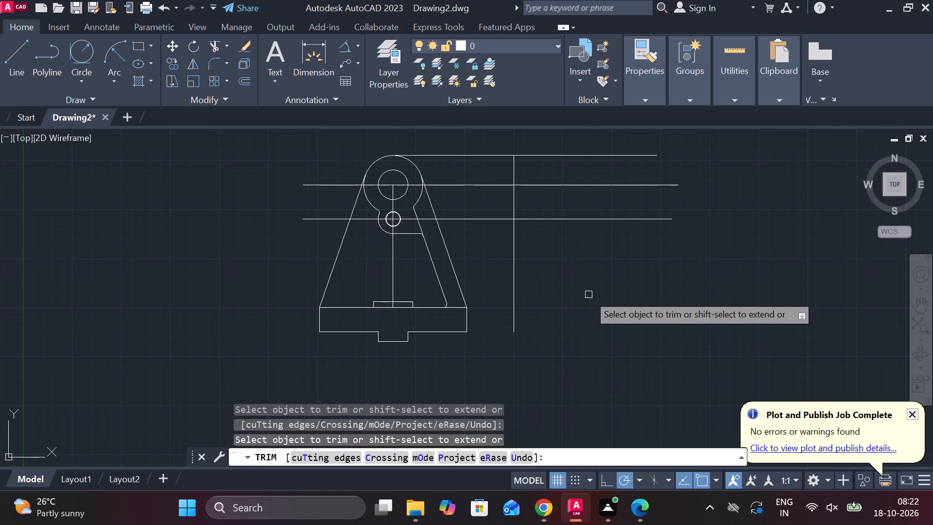
{"action": "left_click_drag", "start_coordinate": [481, 138], "coordinate": [494, 167]}
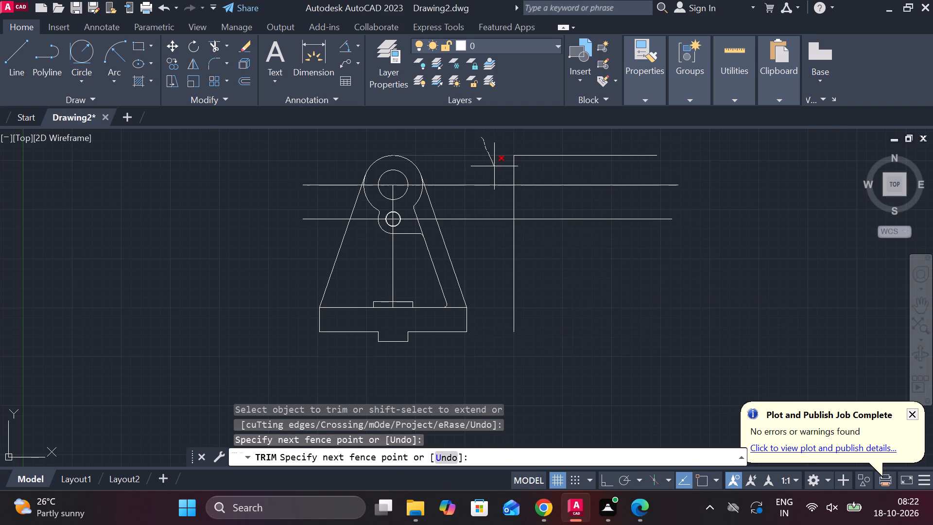
{"action": "left_click_drag", "start_coordinate": [494, 167], "coordinate": [491, 247]}
{"action": "key", "text": "Escape"}
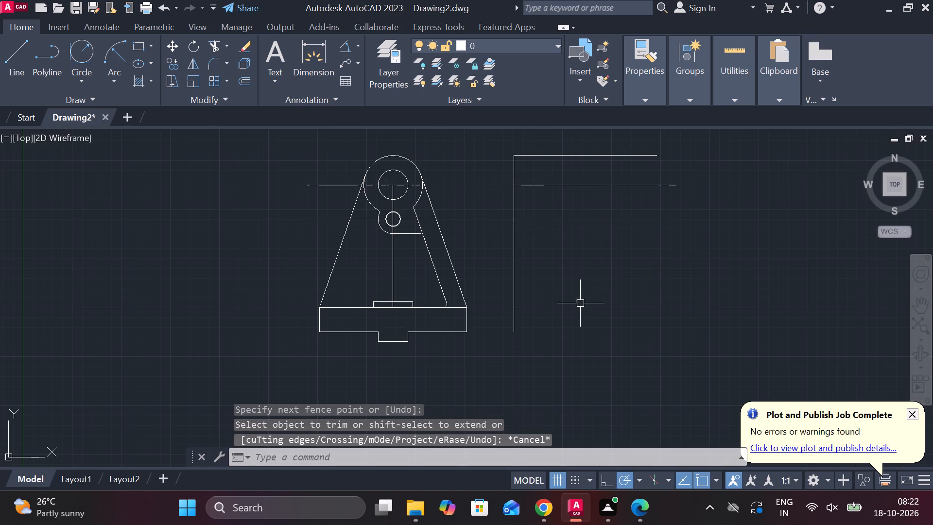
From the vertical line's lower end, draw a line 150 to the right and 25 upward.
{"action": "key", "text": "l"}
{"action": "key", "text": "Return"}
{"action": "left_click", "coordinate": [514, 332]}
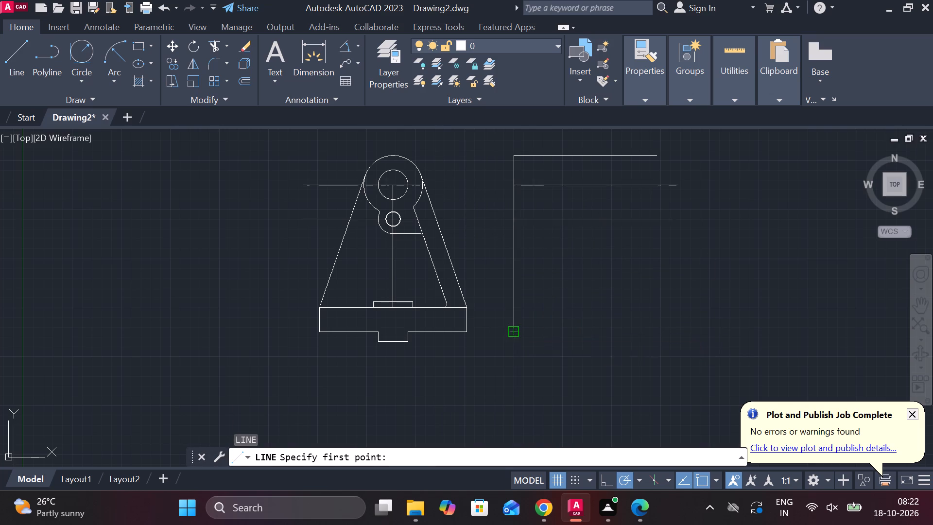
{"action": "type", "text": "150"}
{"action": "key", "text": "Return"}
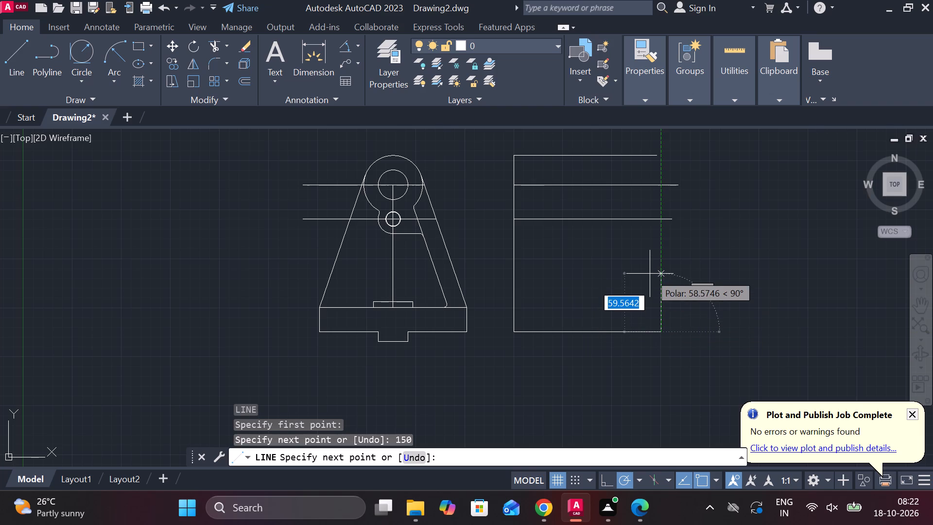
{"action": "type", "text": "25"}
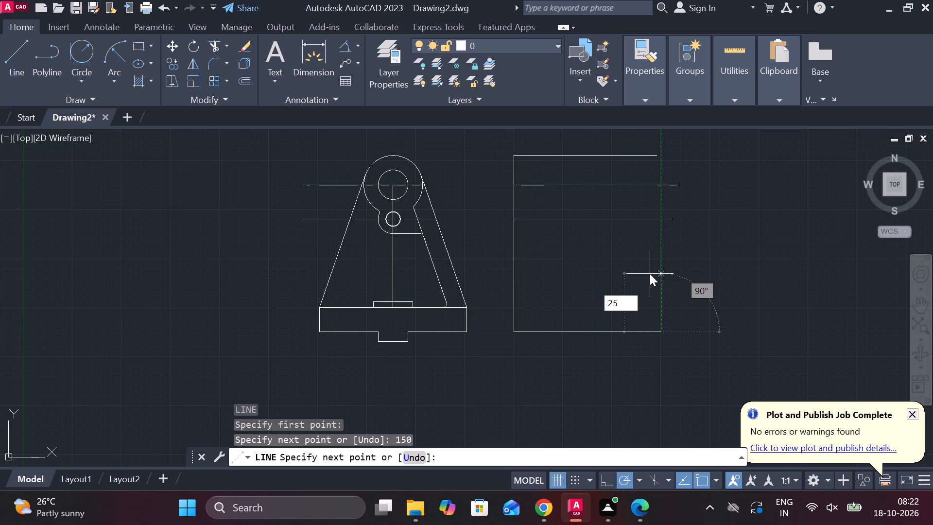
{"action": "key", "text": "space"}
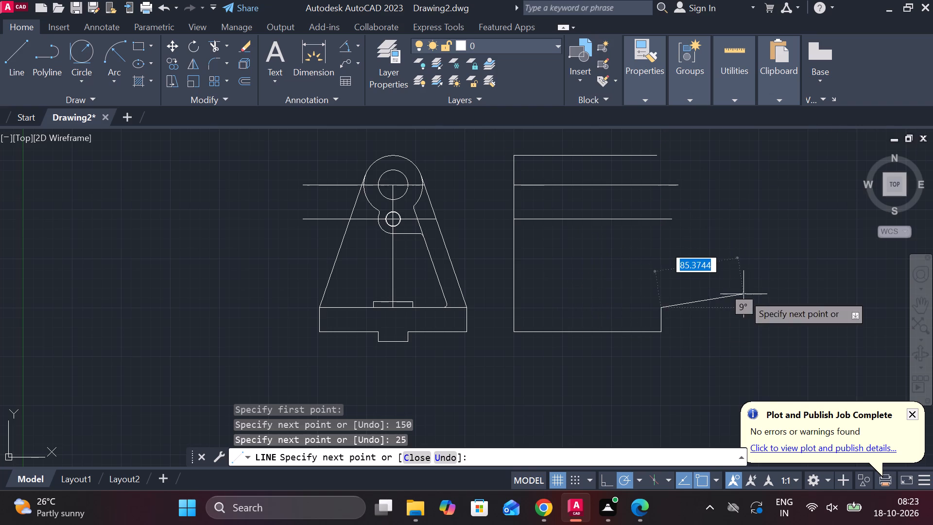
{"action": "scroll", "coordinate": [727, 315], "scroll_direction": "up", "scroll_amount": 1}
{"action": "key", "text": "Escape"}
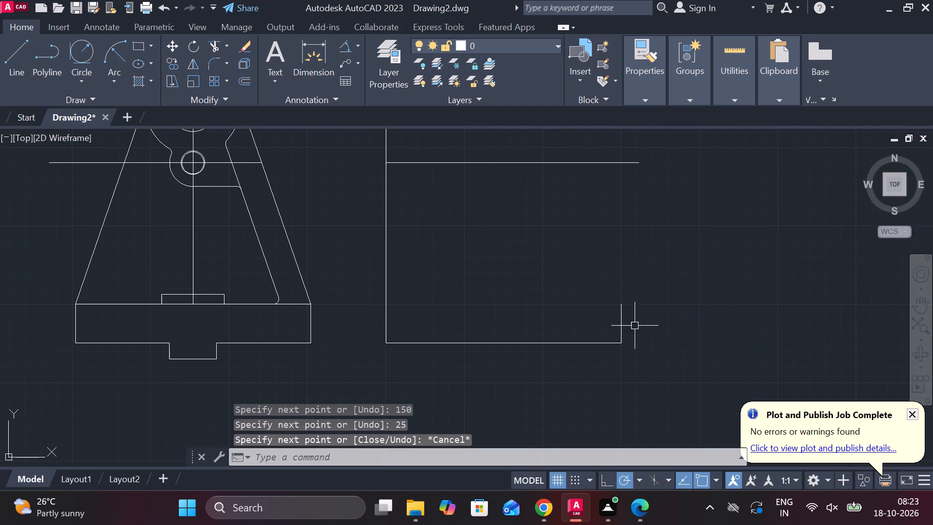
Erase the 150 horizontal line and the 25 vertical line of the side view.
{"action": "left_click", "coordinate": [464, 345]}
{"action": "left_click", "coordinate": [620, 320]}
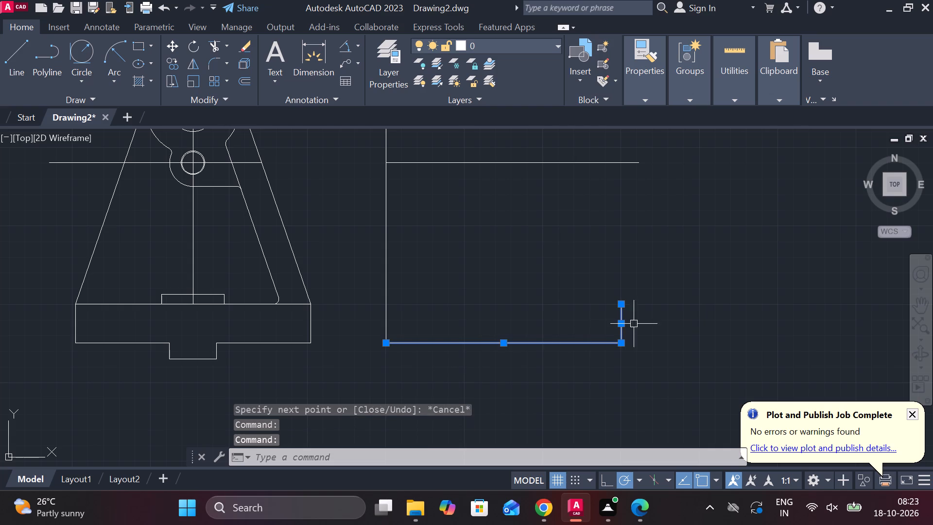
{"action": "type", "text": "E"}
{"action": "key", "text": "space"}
Draw a horizontal line about 295 long to the right from the lower-right corner of the boss under the base.
{"action": "scroll", "coordinate": [657, 353], "scroll_direction": "down", "scroll_amount": 1}
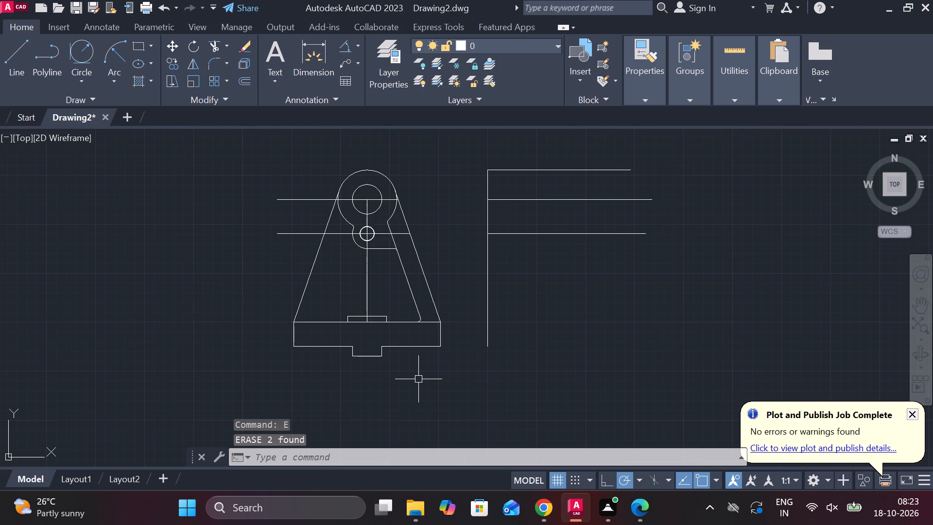
{"action": "key", "text": "l"}
{"action": "key", "text": "Return"}
{"action": "scroll", "coordinate": [417, 376], "scroll_direction": "up", "scroll_amount": 2}
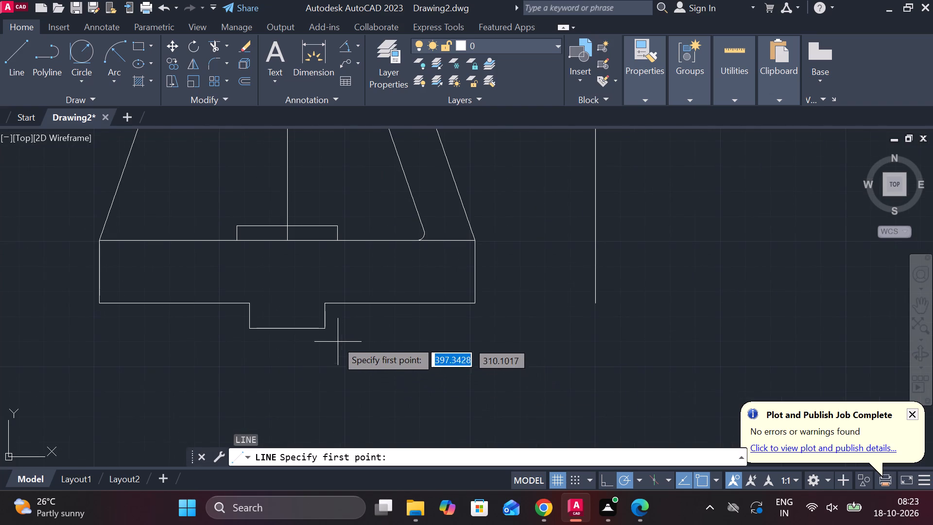
{"action": "left_click", "coordinate": [321, 329]}
{"action": "middle_click_drag", "start_coordinate": [701, 331], "coordinate": [386, 368]}
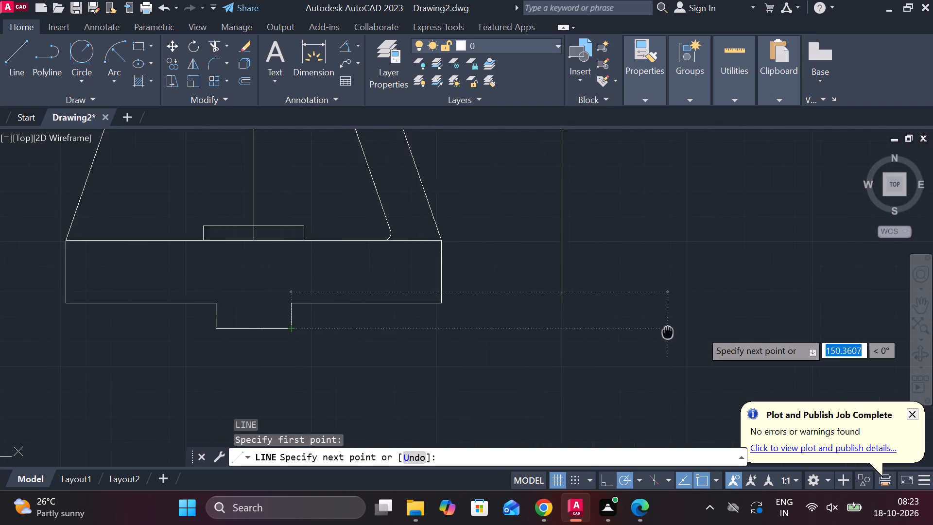
{"action": "middle_click_drag", "start_coordinate": [386, 368], "coordinate": [365, 370]}
{"action": "scroll", "coordinate": [478, 364], "scroll_direction": "down", "scroll_amount": 1}
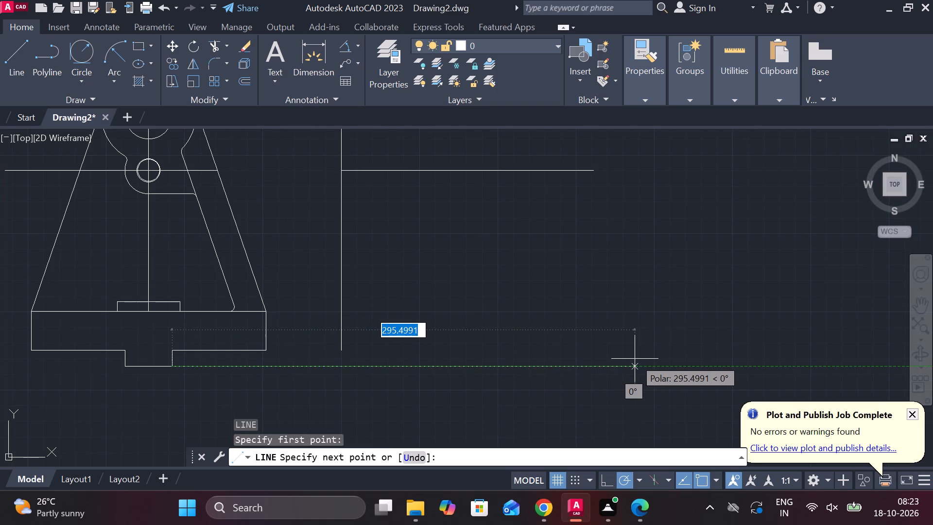
{"action": "left_click", "coordinate": [635, 359]}
{"action": "key", "text": "Escape"}
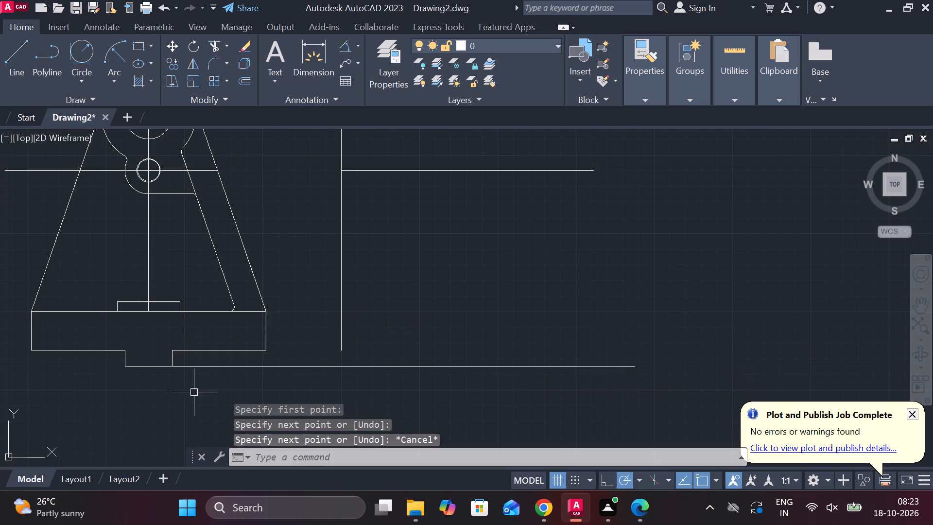
Extend the side view's vertical line down to the horizontal line at the boss's bottom level.
{"action": "type", "text": "EX"}
{"action": "key", "text": "space"}
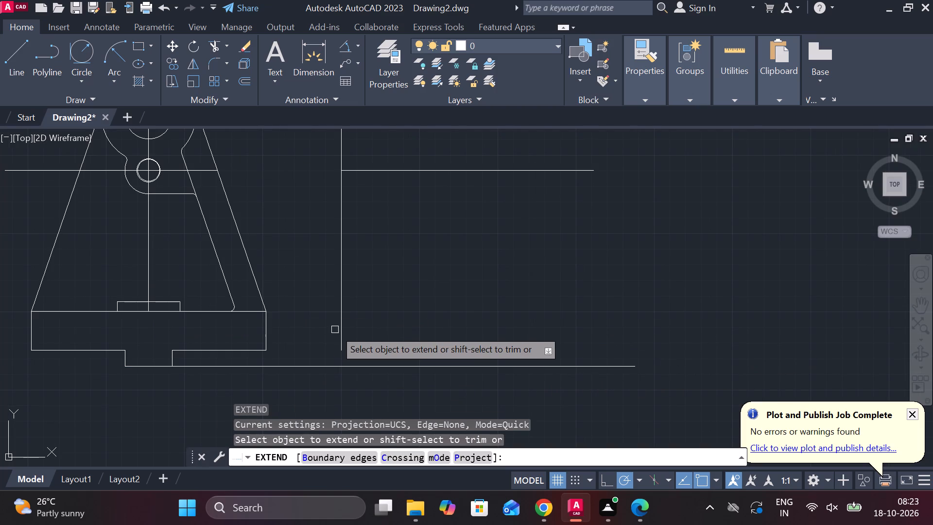
{"action": "left_click", "coordinate": [345, 326]}
{"action": "left_click", "coordinate": [335, 333]}
{"action": "key", "text": "Escape"}
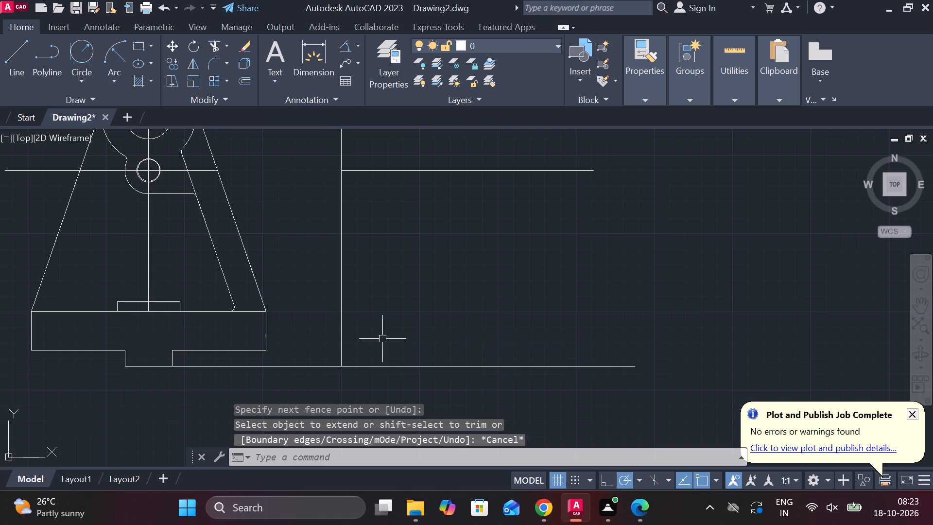
Erase the horizontal construction line running from the boss's lower corner.
{"action": "left_click", "coordinate": [378, 369]}
{"action": "type", "text": "E"}
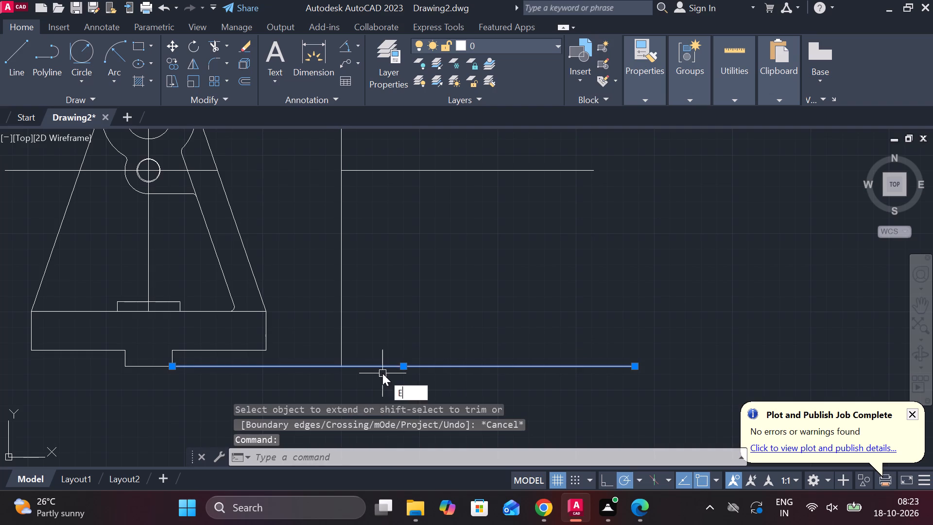
{"action": "key", "text": "space"}
From the extended vertical line's lower end, draw a line 150 to the right and 35 upward.
{"action": "key", "text": "l"}
{"action": "key", "text": "Return"}
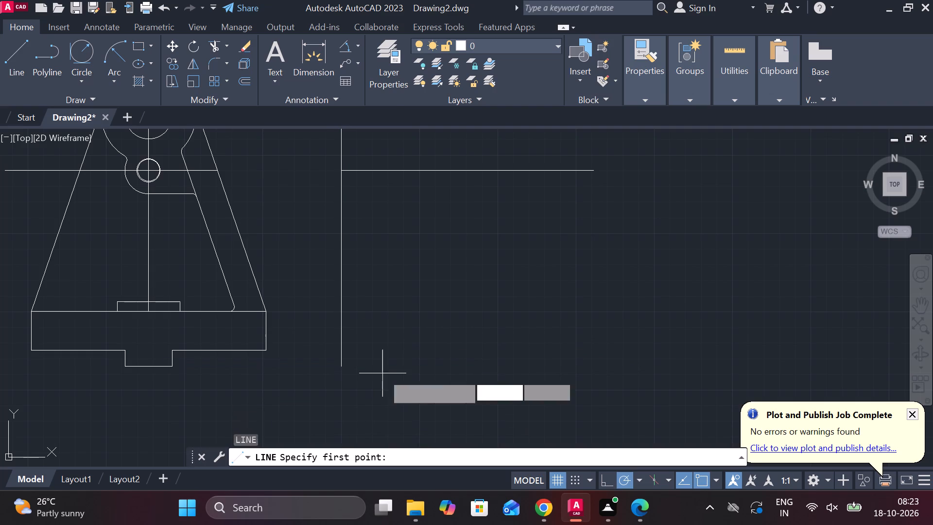
{"action": "left_click", "coordinate": [341, 367]}
{"action": "type", "text": "150"}
{"action": "key", "text": "Return"}
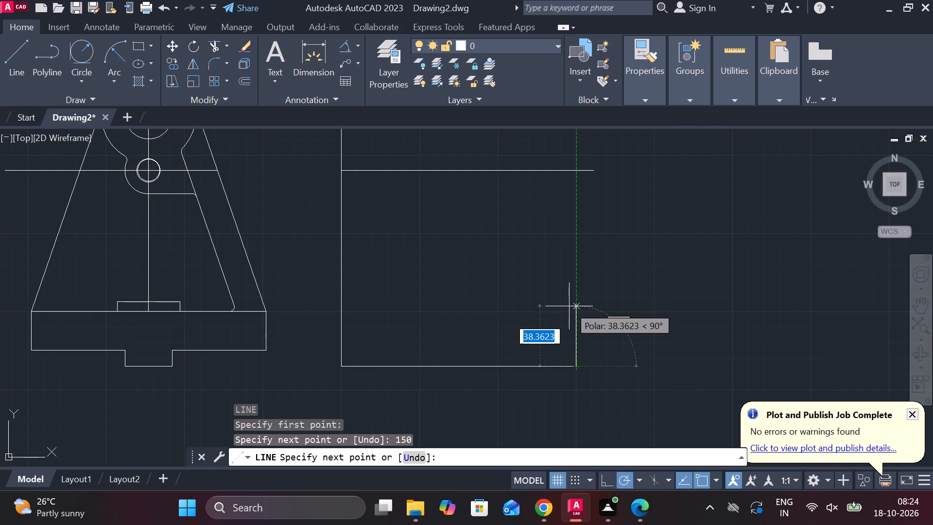
{"action": "type", "text": "35"}
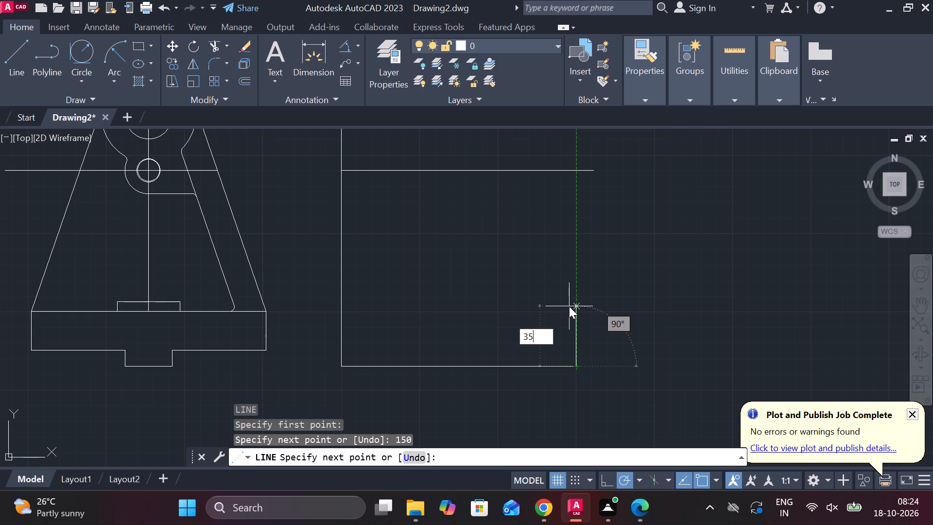
{"action": "key", "text": "space"}
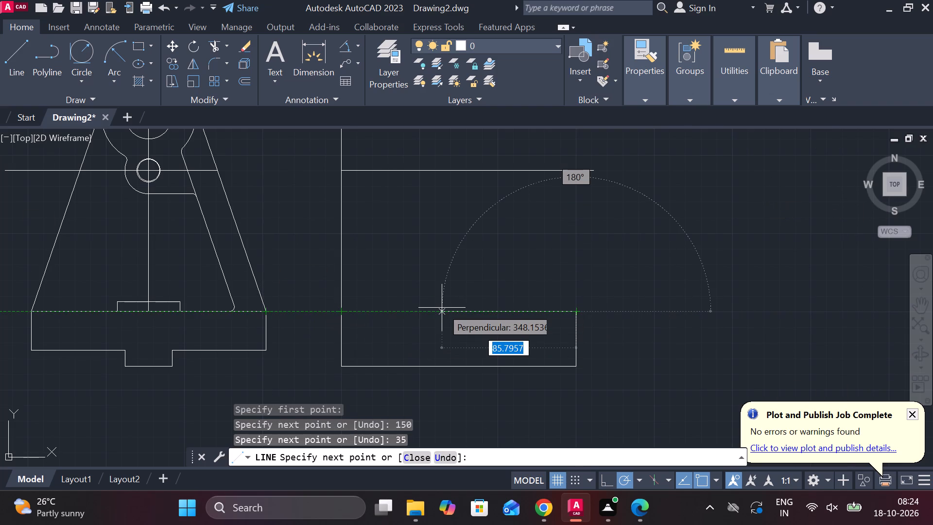
{"action": "key", "text": "Escape"}
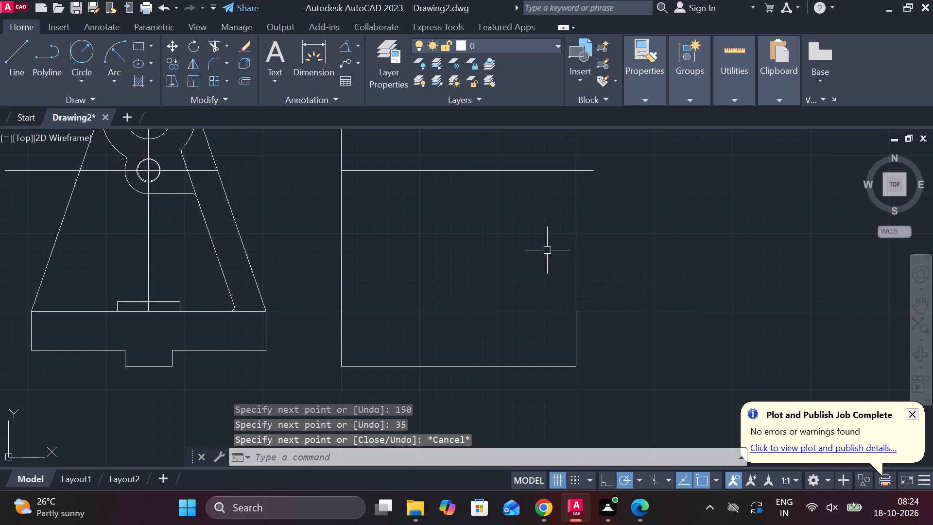
Offset the side view's long vertical line 18 to the right.
{"action": "left_click", "coordinate": [343, 239]}
{"action": "key", "text": "o"}
{"action": "key", "text": "Return"}
{"action": "key", "text": "Return"}
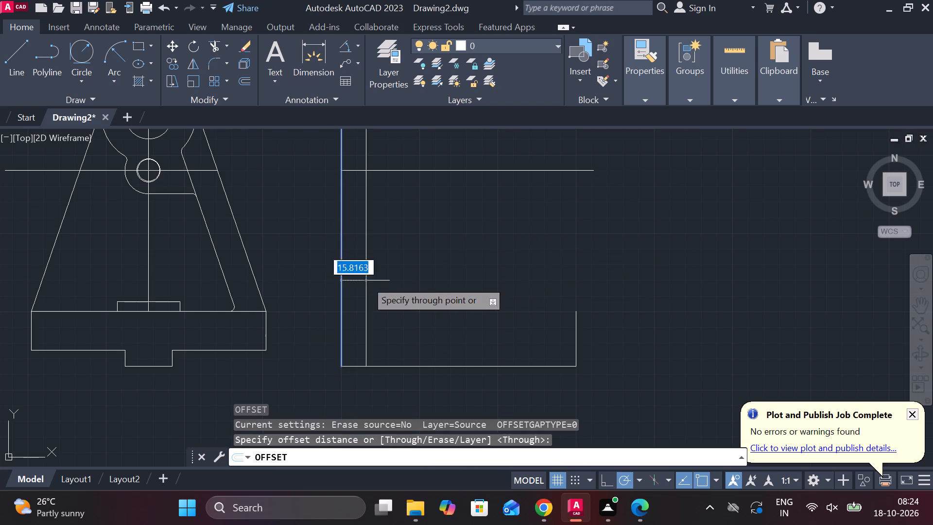
{"action": "key", "text": "1"}
{"action": "type", "text": "8"}
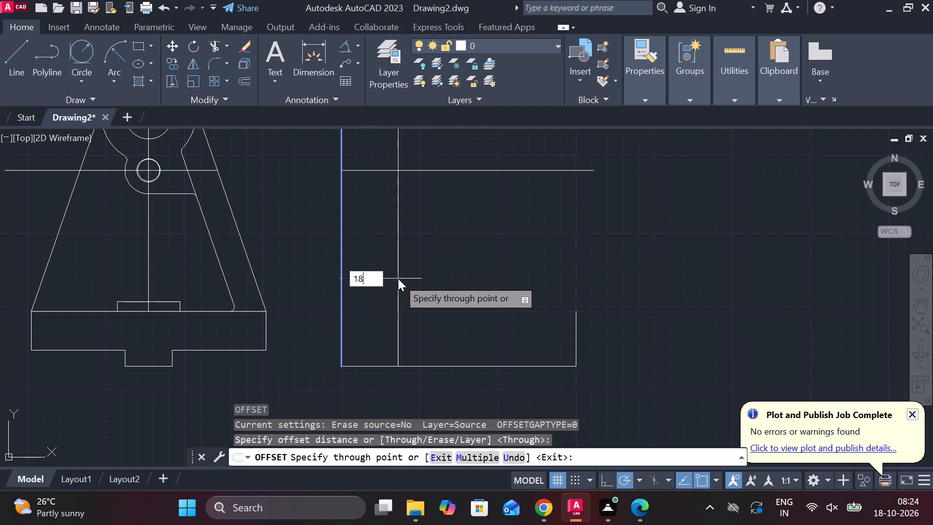
{"action": "key", "text": "space"}
{"action": "key", "text": "Escape"}
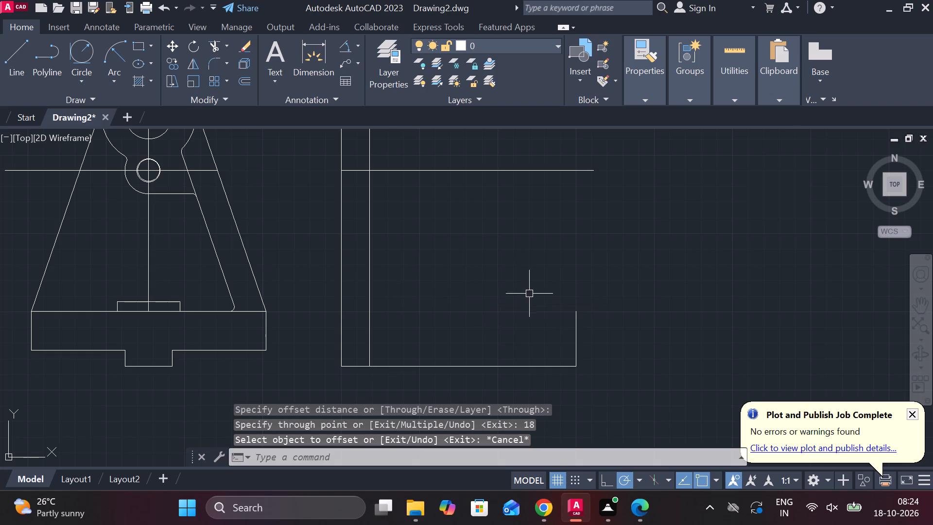
Draw the base's top edge from the upper end of the 35-high right edge horizontally to the offset vertical line.
{"action": "key", "text": "l"}
{"action": "key", "text": "Return"}
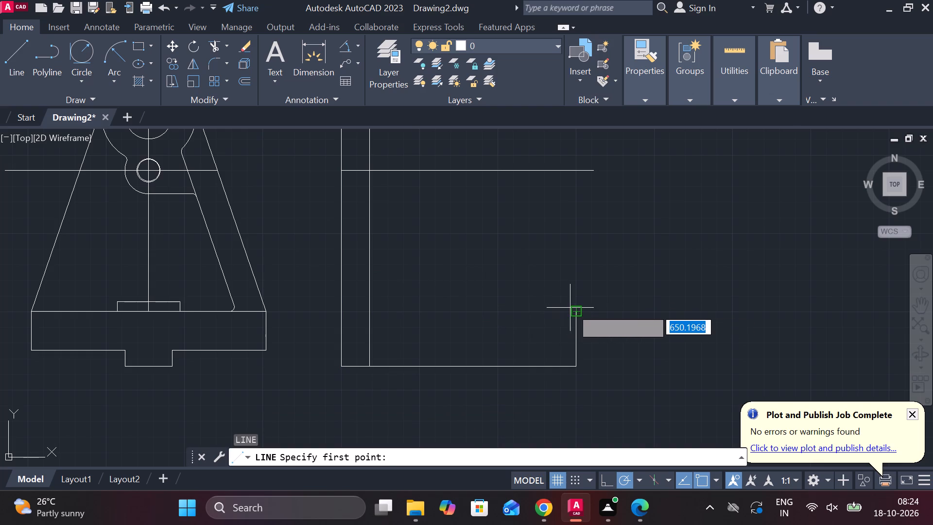
{"action": "left_click", "coordinate": [577, 308]}
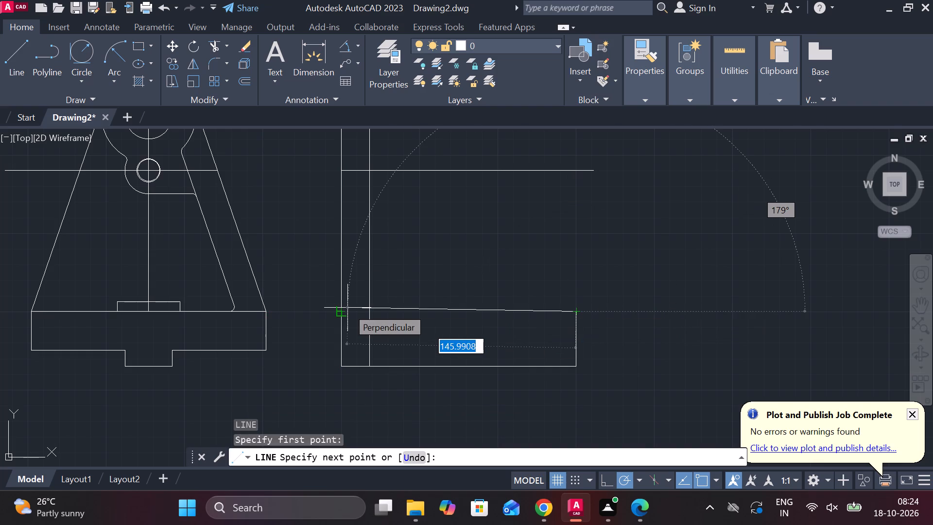
{"action": "scroll", "coordinate": [347, 308], "scroll_direction": "up", "scroll_amount": 1}
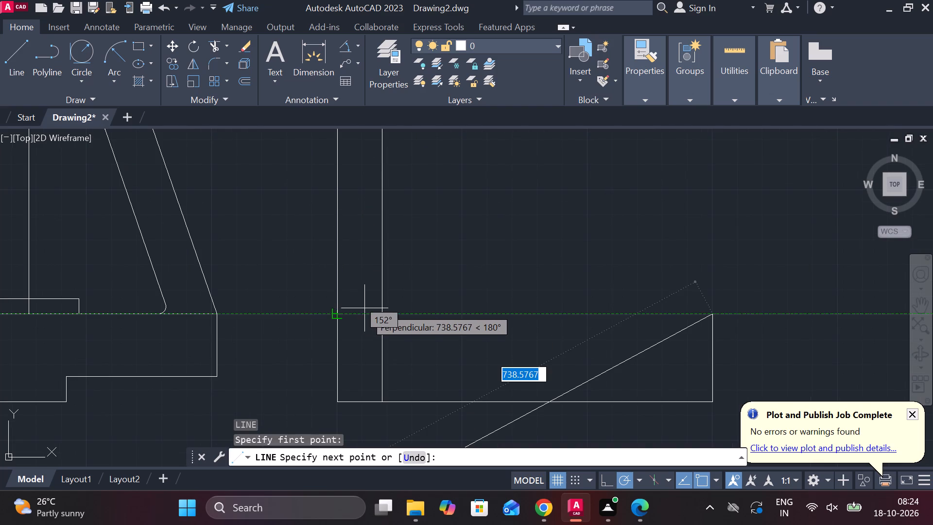
{"action": "scroll", "coordinate": [416, 303], "scroll_direction": "up", "scroll_amount": 2}
{"action": "scroll", "coordinate": [415, 304], "scroll_direction": "down", "scroll_amount": 1}
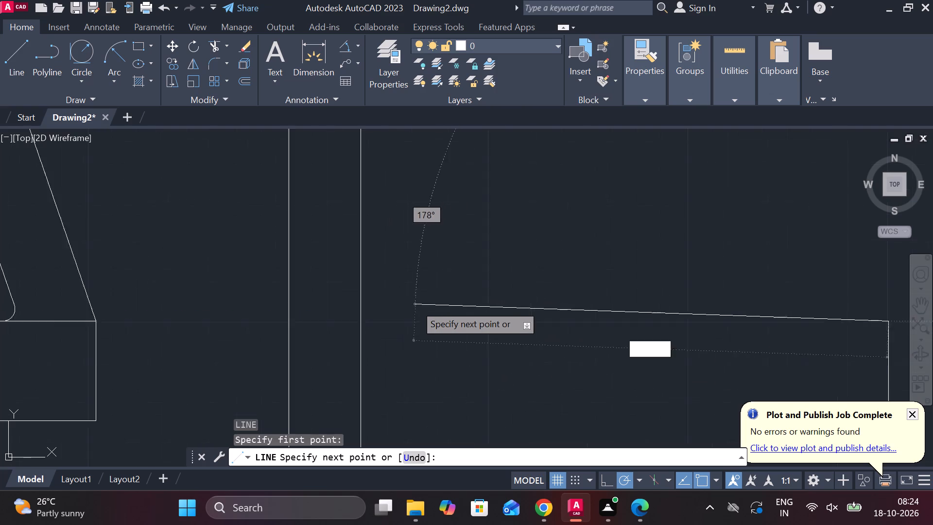
{"action": "scroll", "coordinate": [415, 304], "scroll_direction": "down", "scroll_amount": 1}
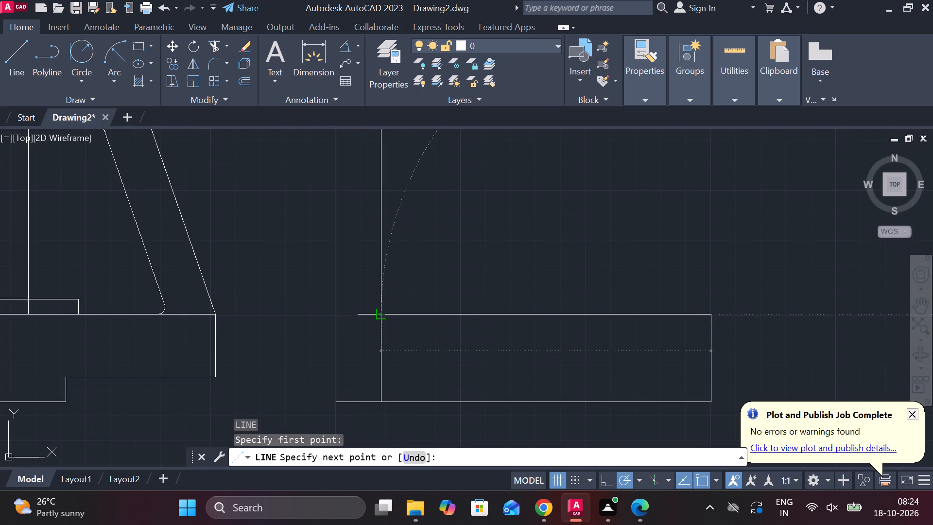
{"action": "left_click", "coordinate": [380, 312]}
{"action": "key", "text": "Escape"}
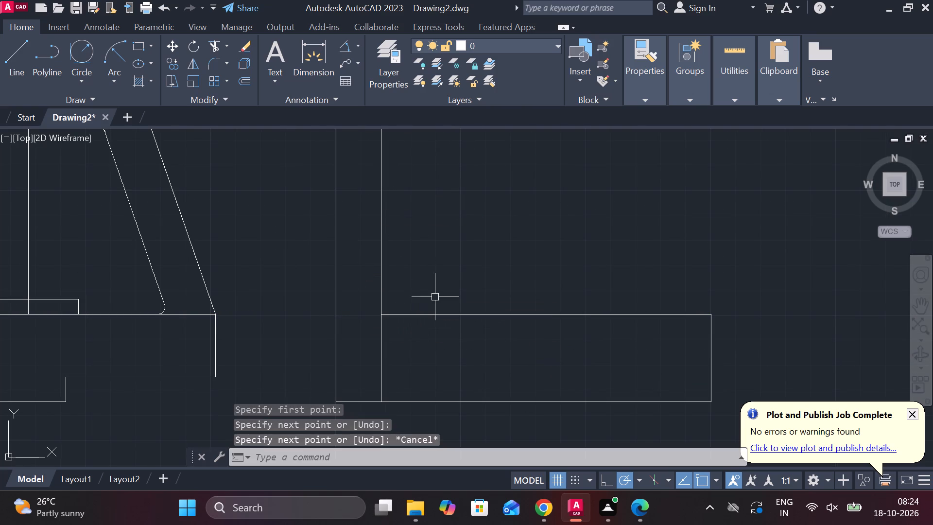
Trim the offset vertical line below the base's top edge in the side view.
{"action": "type", "text": "TR"}
{"action": "key", "text": "space"}
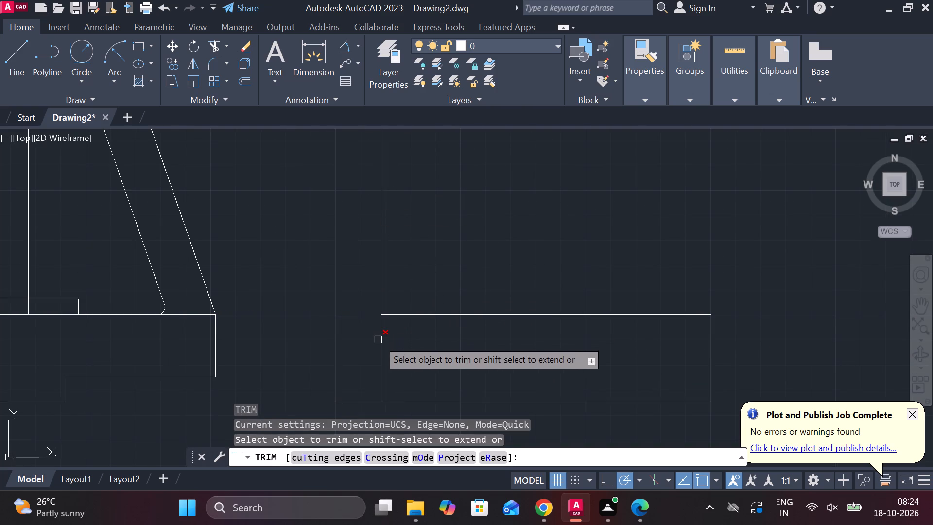
{"action": "left_click", "coordinate": [378, 340]}
{"action": "scroll", "coordinate": [484, 244], "scroll_direction": "down", "scroll_amount": 1}
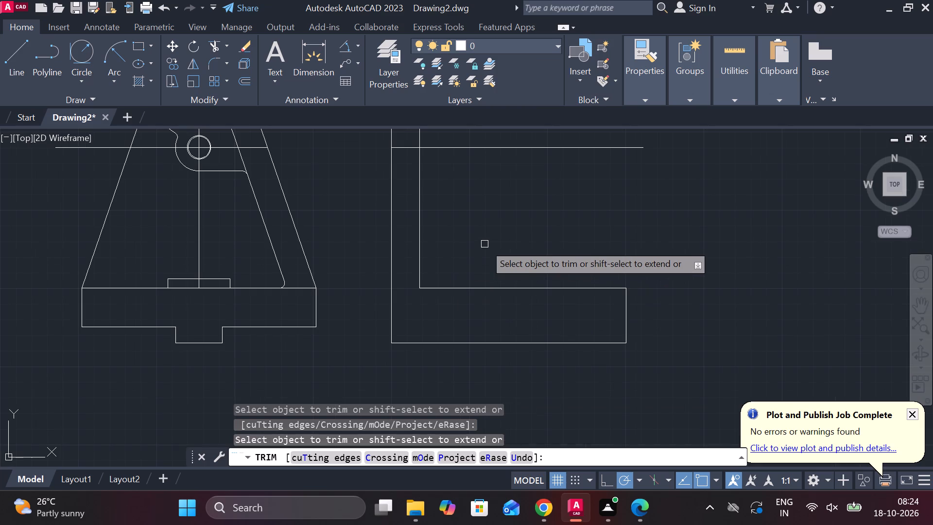
{"action": "key", "text": "Escape"}
Draw a 65-long vertical line down from the side view's top line, starting 100 from its left corner, to the lowest projection line.
{"action": "middle_click_drag", "start_coordinate": [484, 239], "coordinate": [494, 302]}
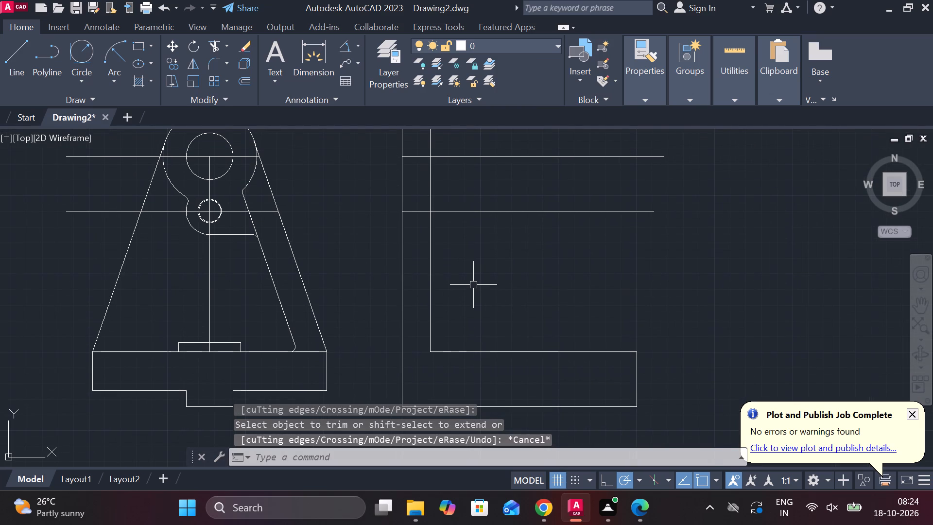
{"action": "middle_click_drag", "start_coordinate": [473, 283], "coordinate": [476, 342]}
{"action": "key", "text": "l"}
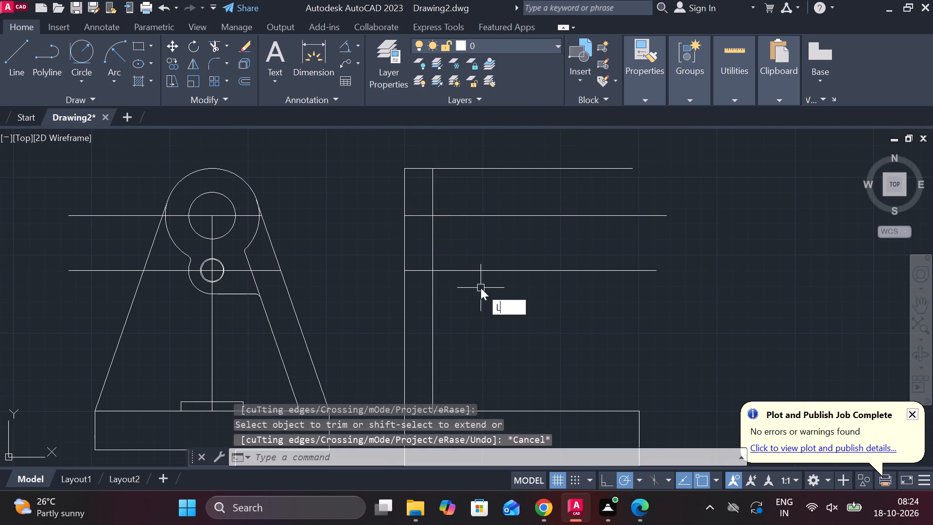
{"action": "key", "text": "Return"}
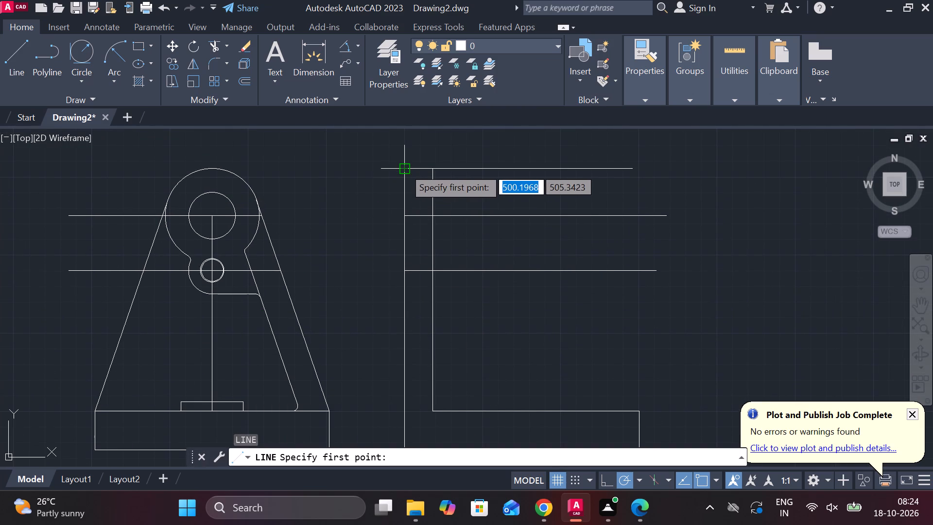
{"action": "type", "text": "100"}
{"action": "key", "text": "Return"}
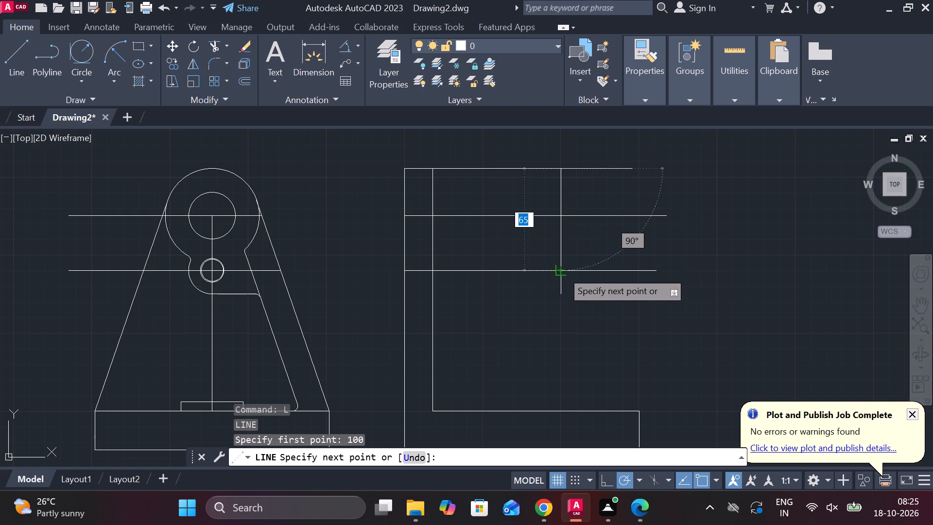
{"action": "left_click", "coordinate": [562, 271]}
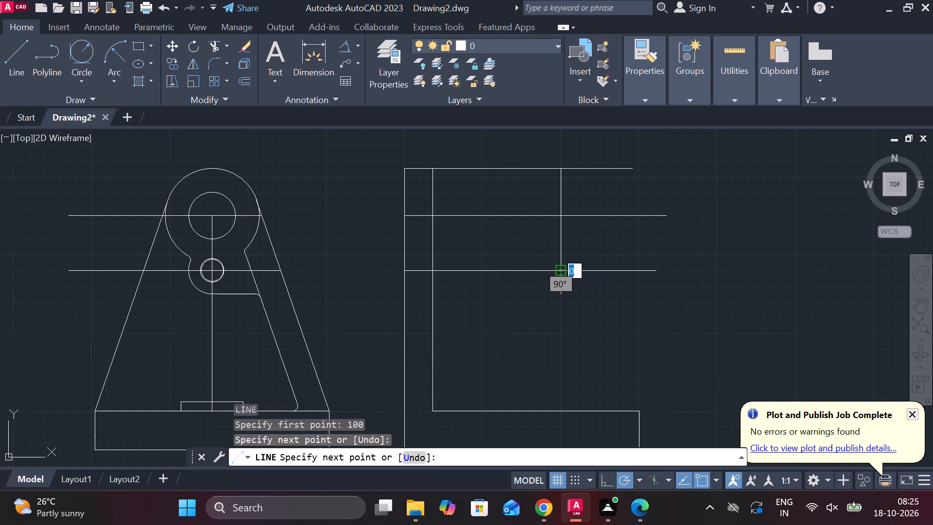
{"action": "key", "text": "Escape"}
Trim the three horizontal projection lines beyond the new vertical line in the side view.
{"action": "type", "text": "TR"}
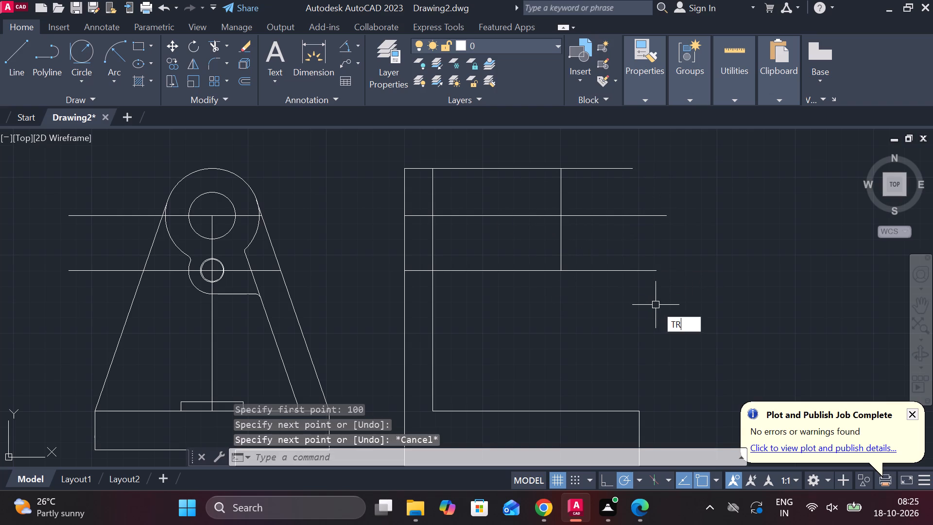
{"action": "key", "text": "space"}
{"action": "left_click_drag", "start_coordinate": [598, 150], "coordinate": [623, 311]}
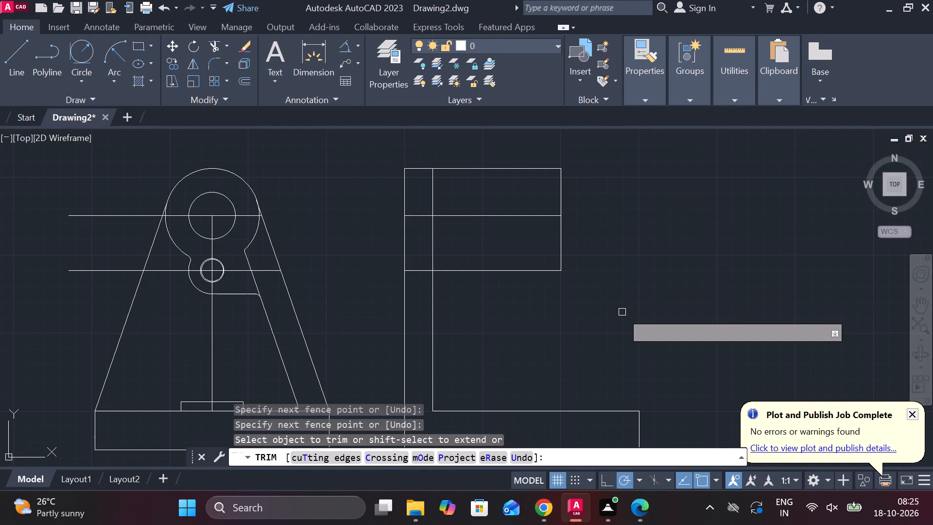
{"action": "middle_click_drag", "start_coordinate": [576, 312], "coordinate": [623, 342]}
{"action": "key", "text": "Escape"}
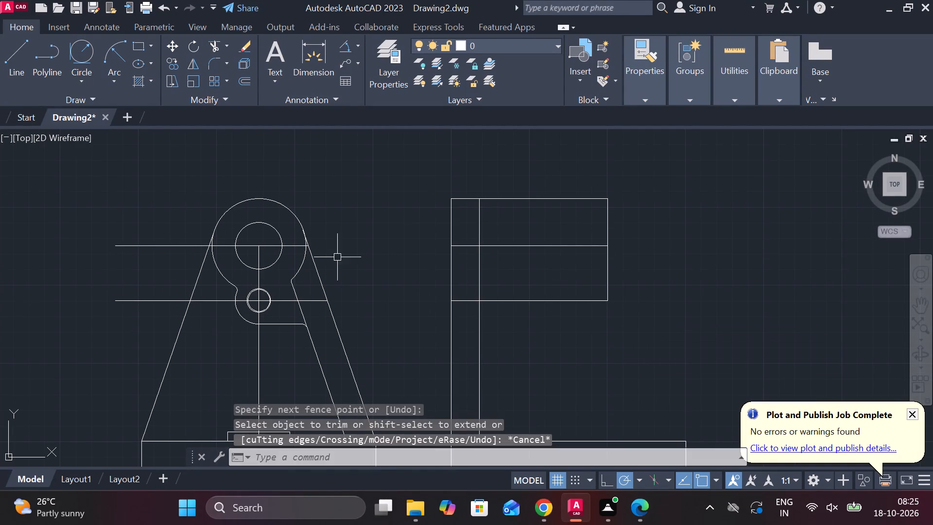
Offset the large hole's horizontal centre line in the side view by 15, both above and below.
{"action": "left_click", "coordinate": [495, 245]}
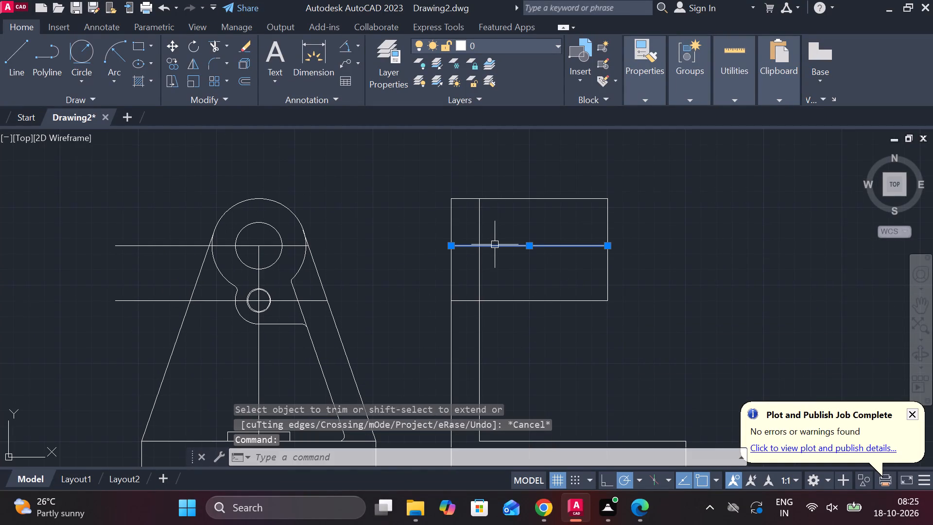
{"action": "key", "text": "o"}
{"action": "key", "text": "Return"}
{"action": "key", "text": "Return"}
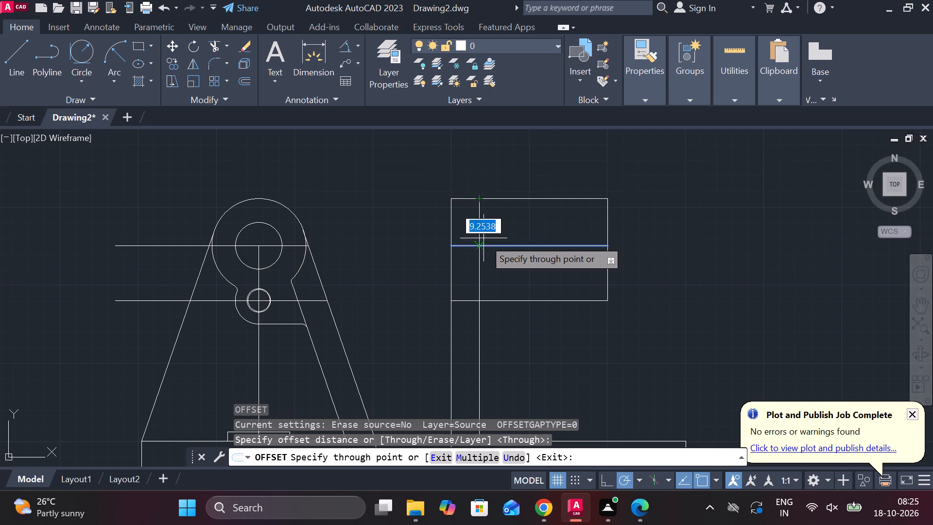
{"action": "type", "text": "15BB"}
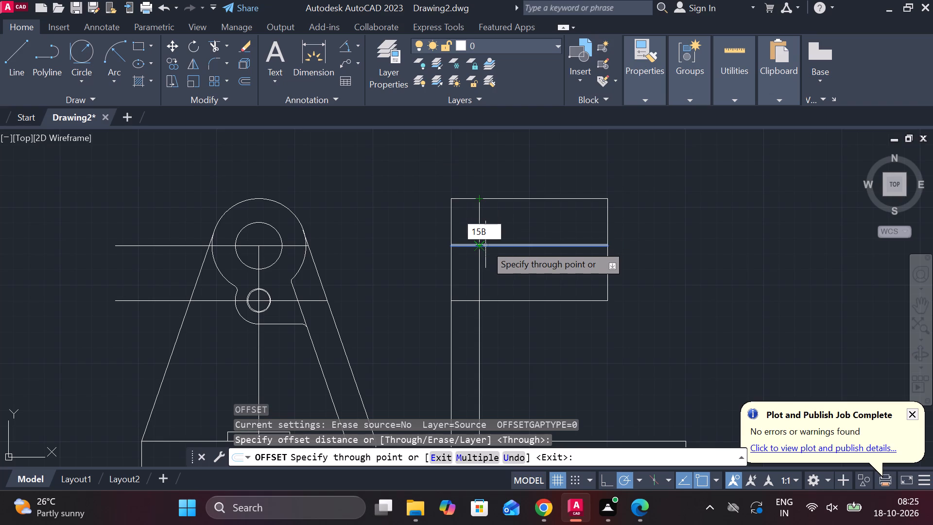
{"action": "key", "text": "BackSpace"}
{"action": "key", "text": "BackSpace"}
{"action": "key", "text": "Return"}
{"action": "left_click", "coordinate": [485, 245]}
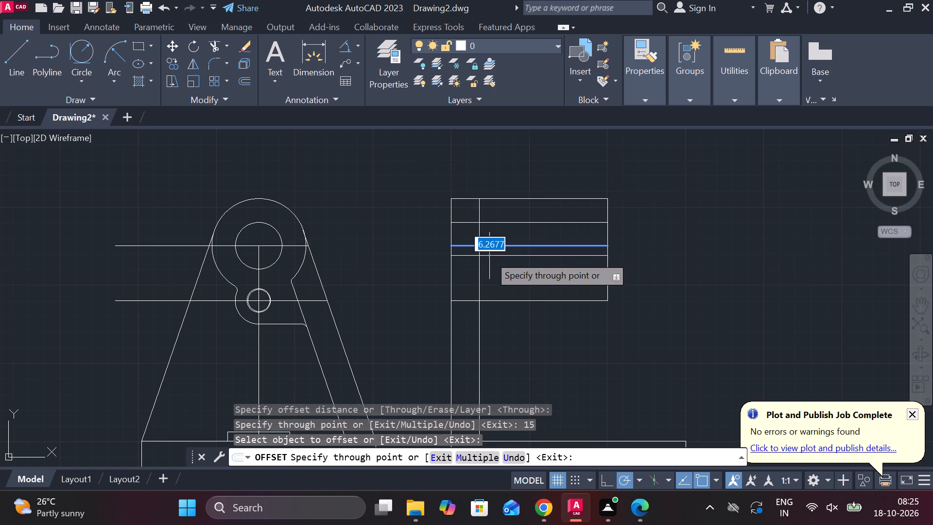
{"action": "type", "text": "15"}
{"action": "key", "text": "space"}
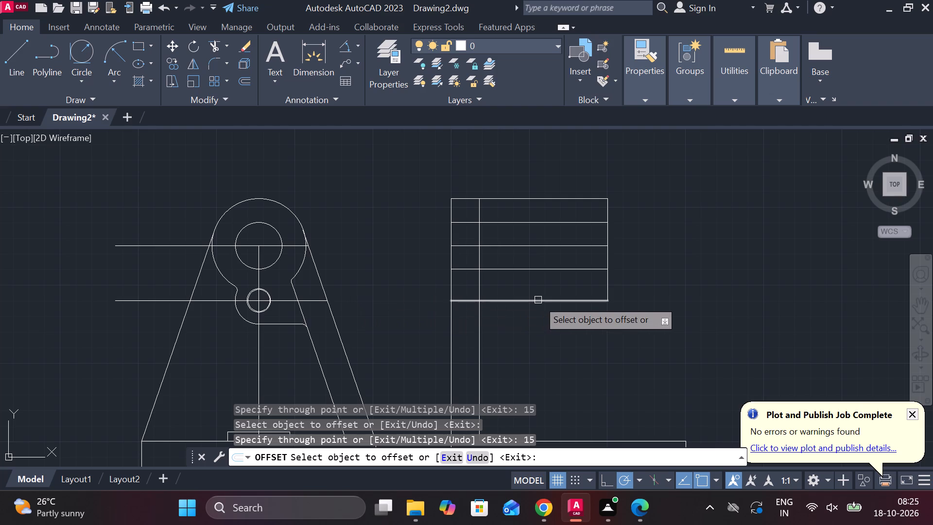
{"action": "key", "text": "Escape"}
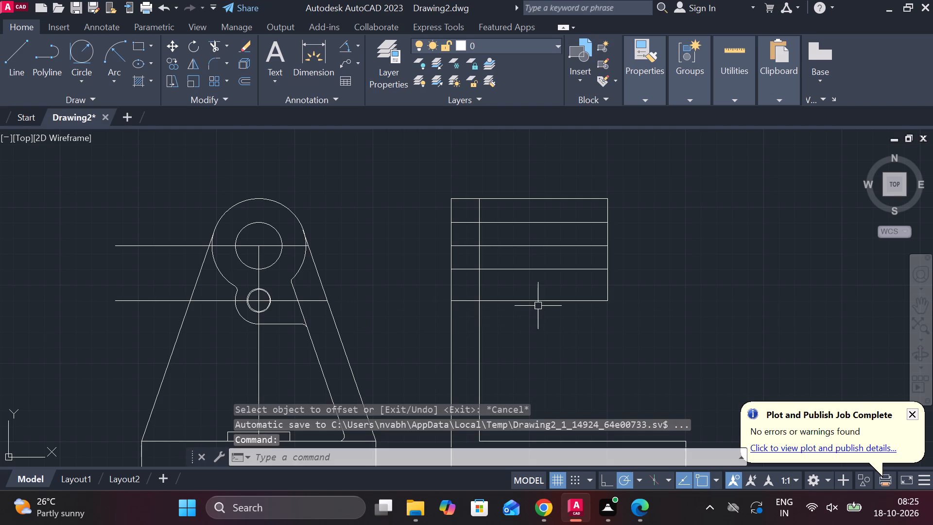
Project the small boss's bottom edge from the front view to below the side view's right edge, then join it up to that edge.
{"action": "key", "text": "l"}
{"action": "key", "text": "Return"}
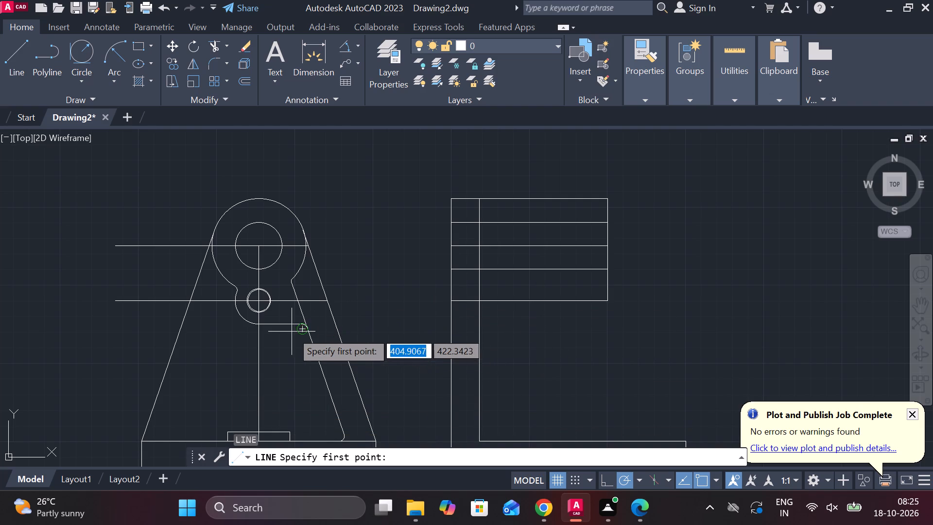
{"action": "left_click", "coordinate": [279, 328]}
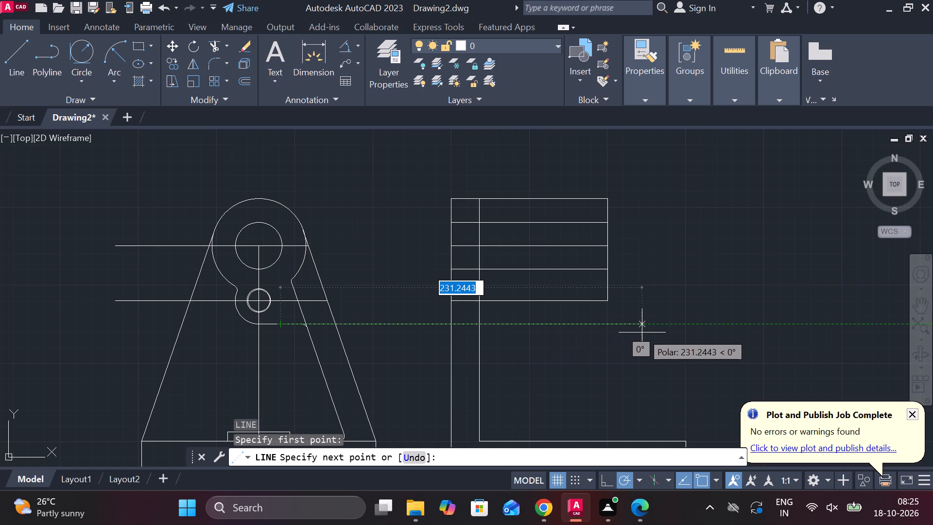
{"action": "left_click", "coordinate": [606, 324]}
{"action": "left_click", "coordinate": [606, 304]}
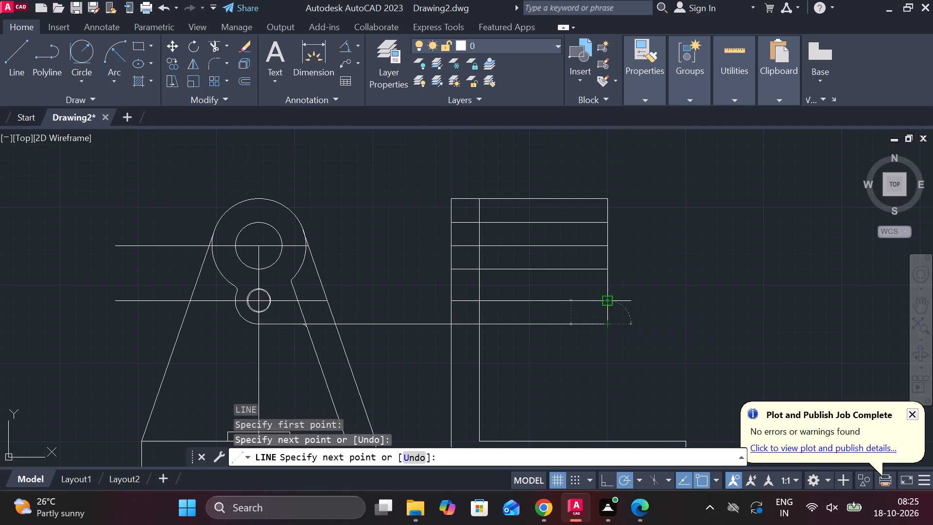
{"action": "key", "text": "Escape"}
Trim the two lowest horizontal lines between the side view's two vertical plate lines.
{"action": "type", "text": "TR"}
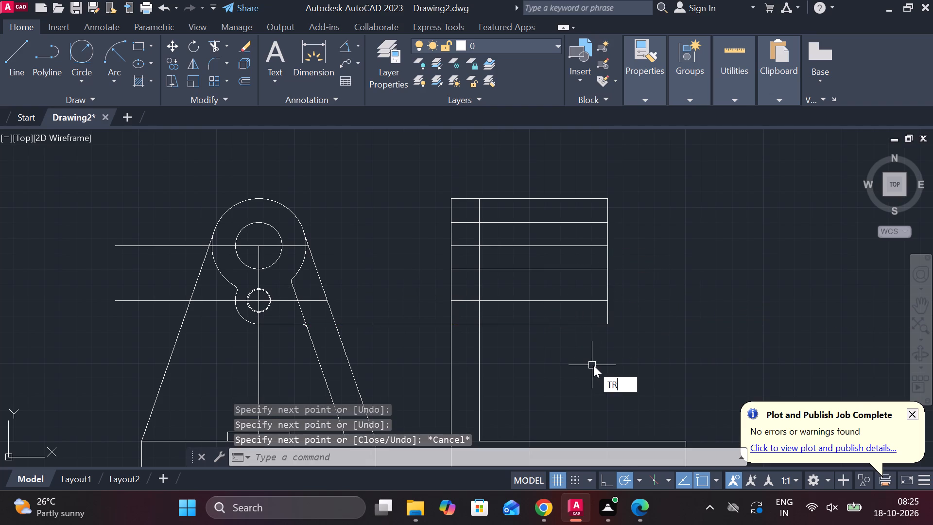
{"action": "key", "text": "space"}
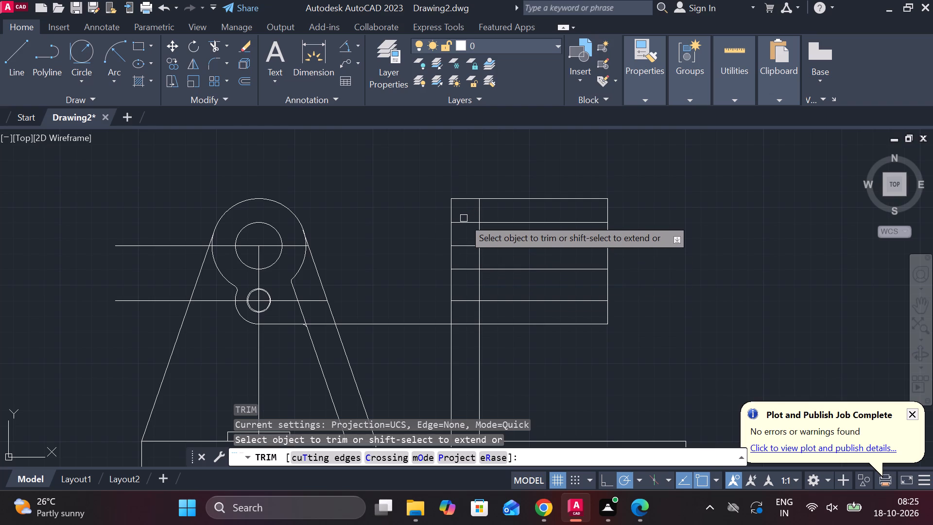
{"action": "left_click_drag", "start_coordinate": [462, 287], "coordinate": [467, 306]}
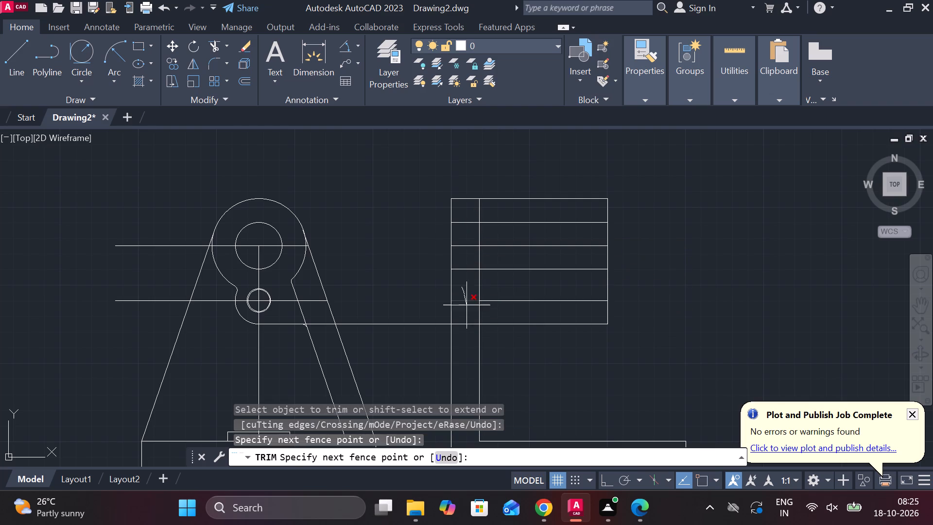
{"action": "left_click_drag", "start_coordinate": [467, 306], "coordinate": [468, 346]}
{"action": "key", "text": "Escape"}
Erase the leftover projection line between the front view and the side view at the small boss's bottom level.
{"action": "left_click", "coordinate": [421, 327]}
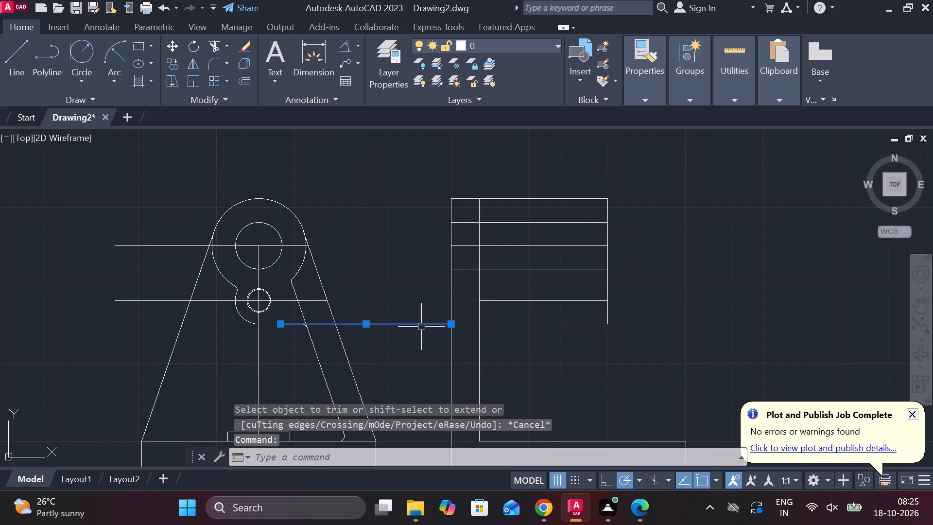
{"action": "type", "text": "E"}
{"action": "key", "text": "space"}
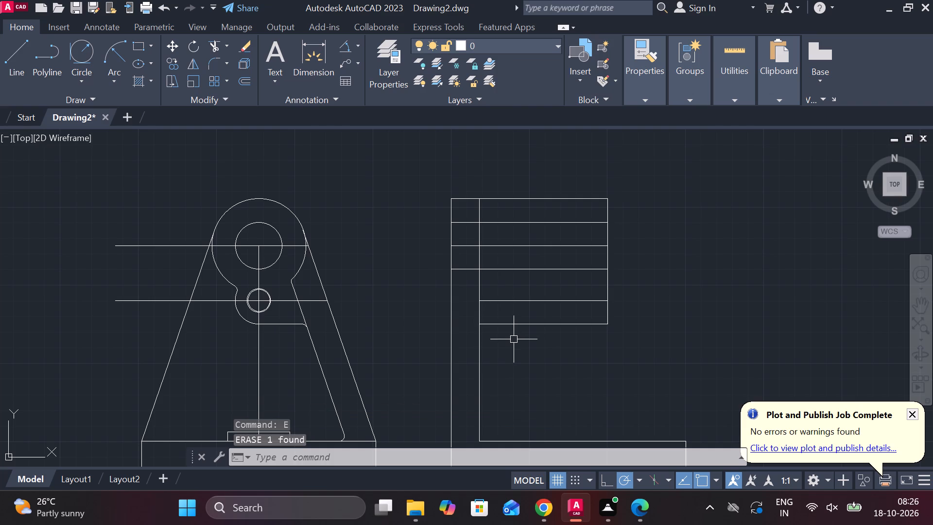
Trim away the side view's inner vertical plate line everywhere above the small boss's bottom edge.
{"action": "type", "text": "TR"}
{"action": "key", "text": "space"}
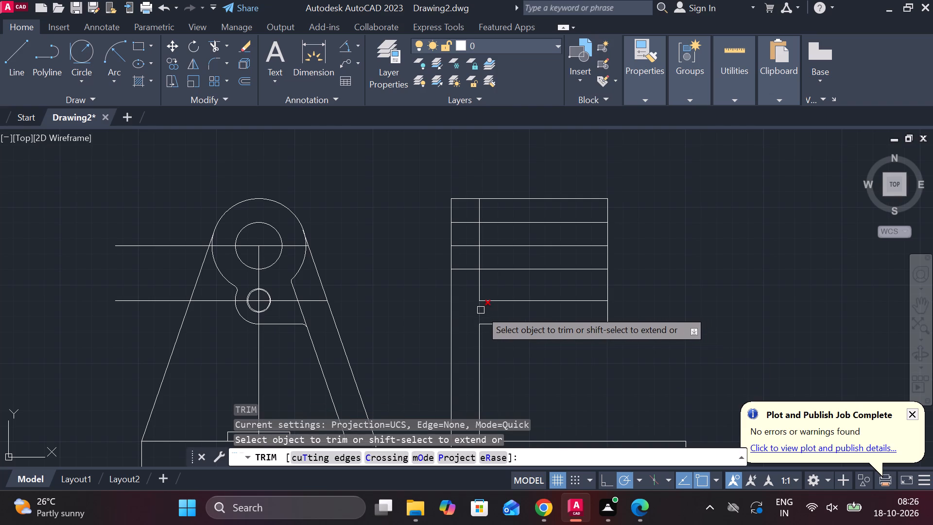
{"action": "left_click", "coordinate": [481, 310]}
{"action": "left_click", "coordinate": [478, 296]}
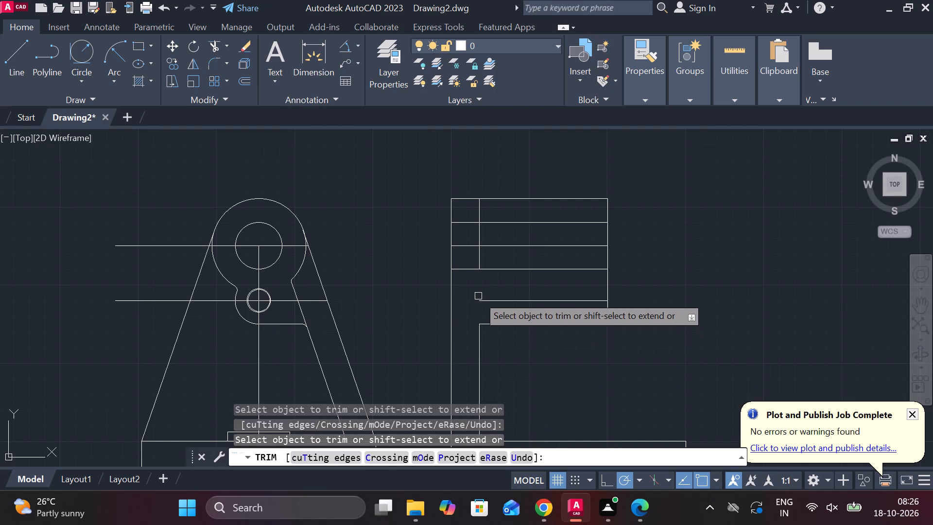
{"action": "left_click", "coordinate": [480, 260]}
{"action": "left_click", "coordinate": [480, 237]}
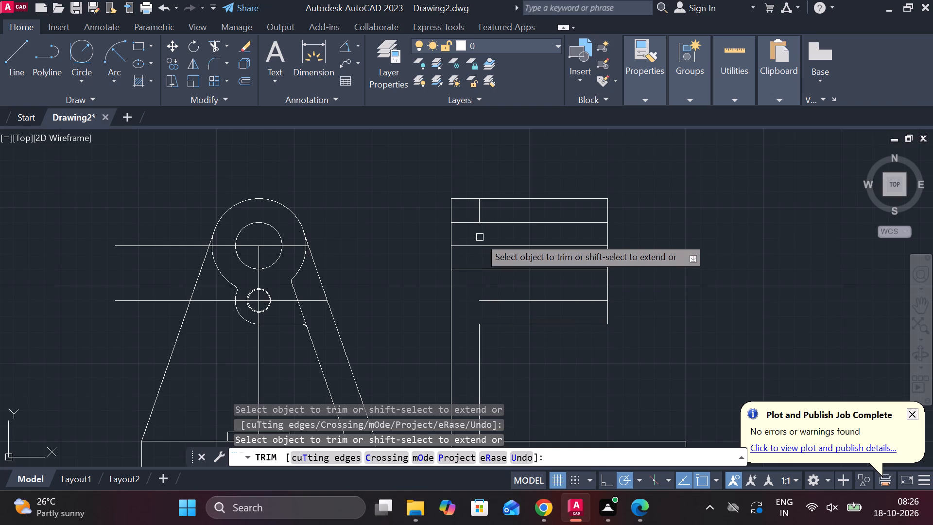
{"action": "left_click", "coordinate": [480, 209]}
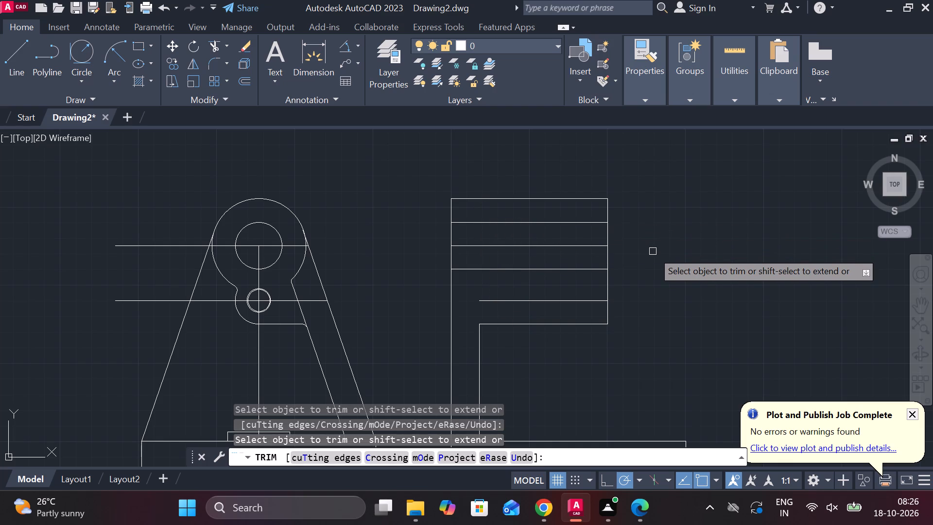
{"action": "key", "text": "Escape"}
Load the DASHED linetype from acadiso.lin into the drawing.
{"action": "left_click", "coordinate": [545, 245]}
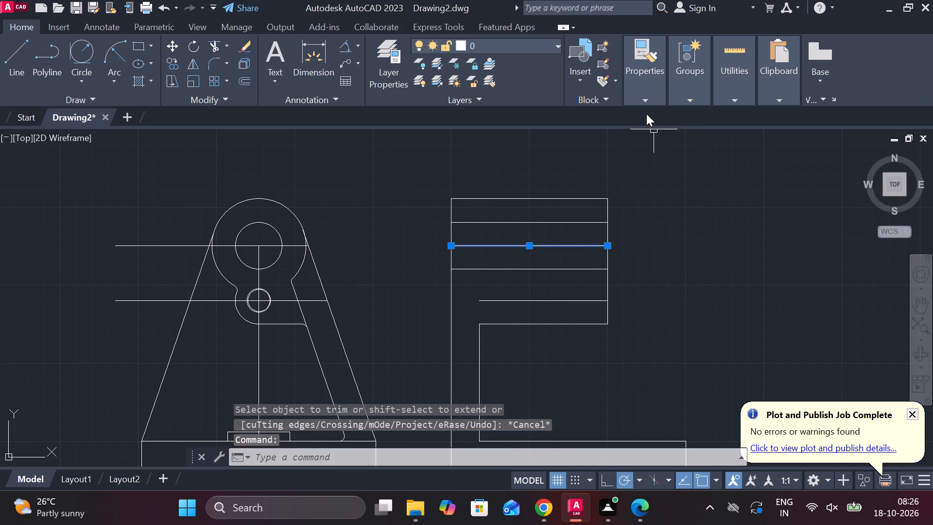
{"action": "left_click", "coordinate": [648, 104]}
{"action": "left_click", "coordinate": [738, 155]}
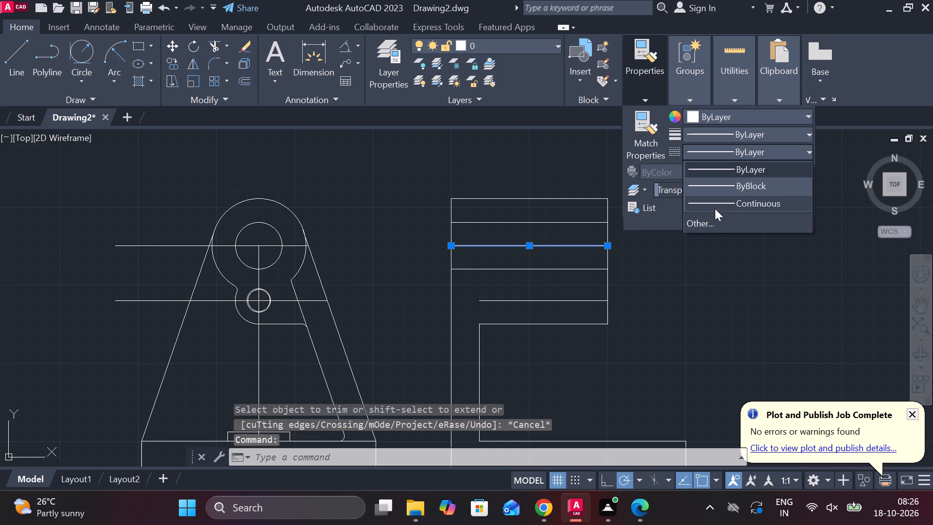
{"action": "left_click", "coordinate": [709, 220]}
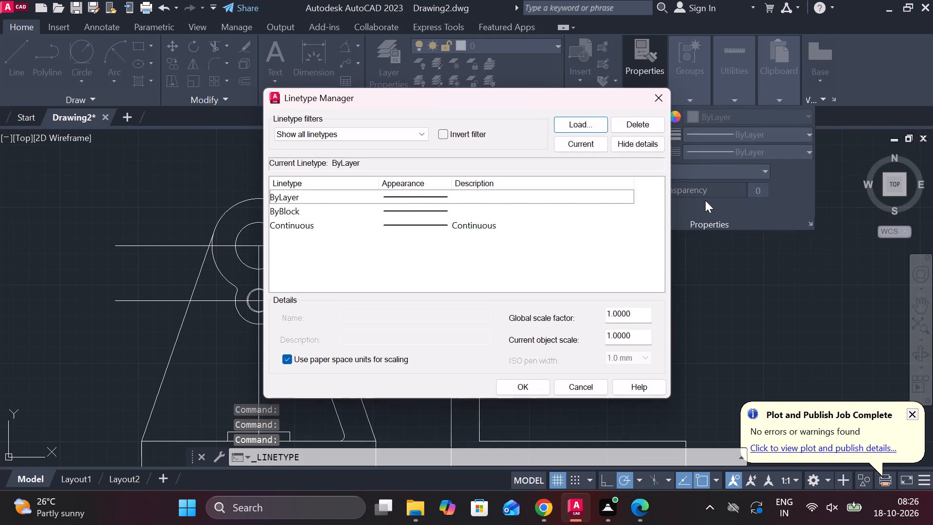
{"action": "left_click", "coordinate": [591, 125]}
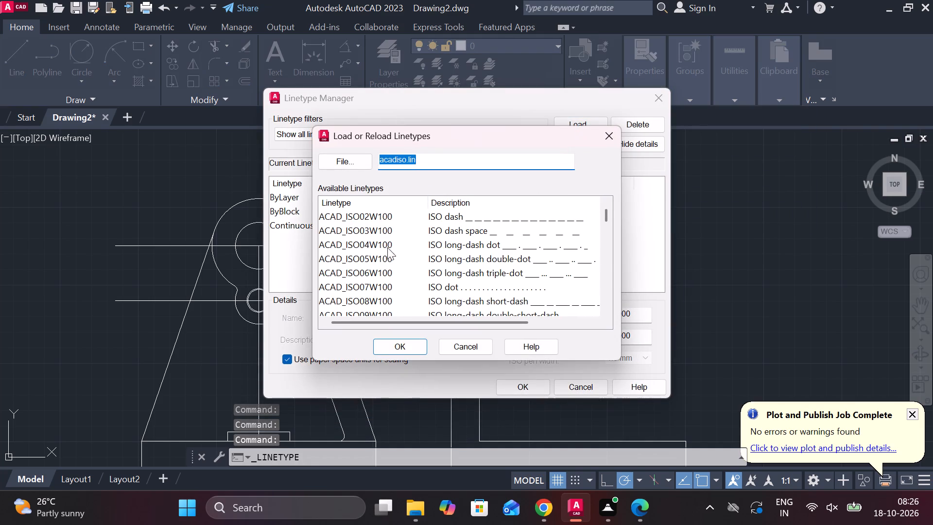
{"action": "scroll", "coordinate": [371, 245], "scroll_direction": "down", "scroll_amount": 5}
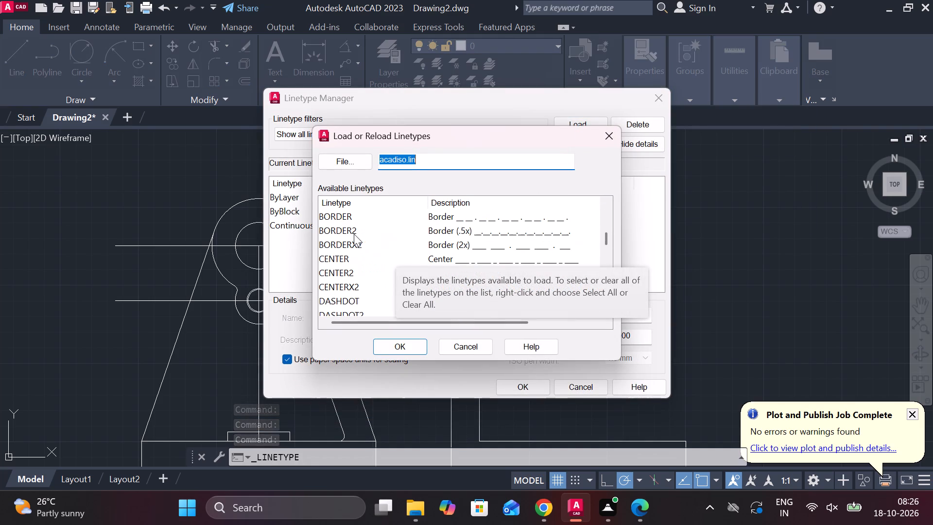
{"action": "scroll", "coordinate": [380, 254], "scroll_direction": "down", "scroll_amount": 1}
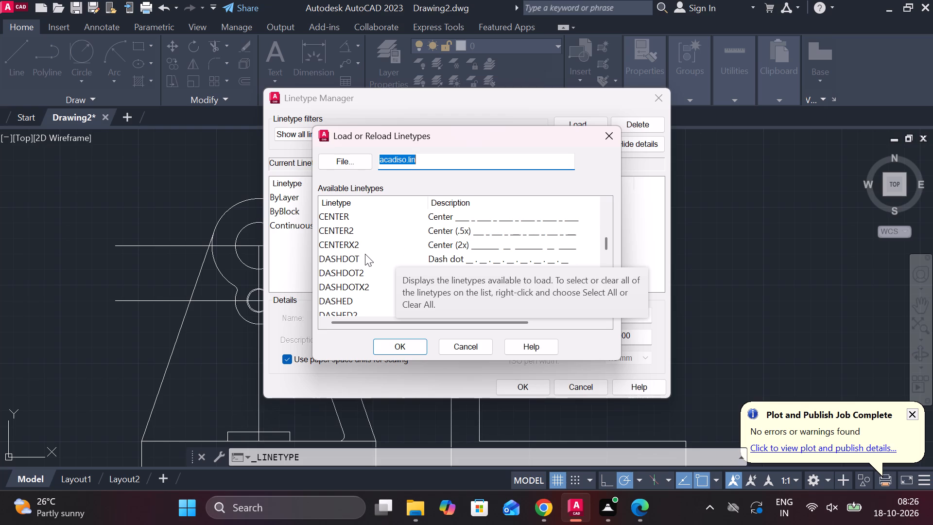
{"action": "scroll", "coordinate": [364, 254], "scroll_direction": "down", "scroll_amount": 1}
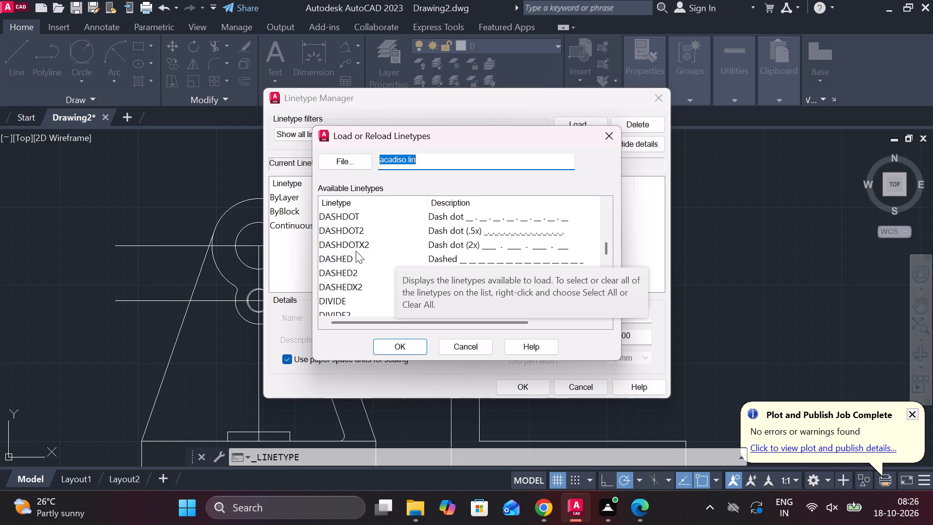
{"action": "scroll", "coordinate": [356, 251], "scroll_direction": "up", "scroll_amount": 1}
{"action": "scroll", "coordinate": [356, 251], "scroll_direction": "down", "scroll_amount": 2}
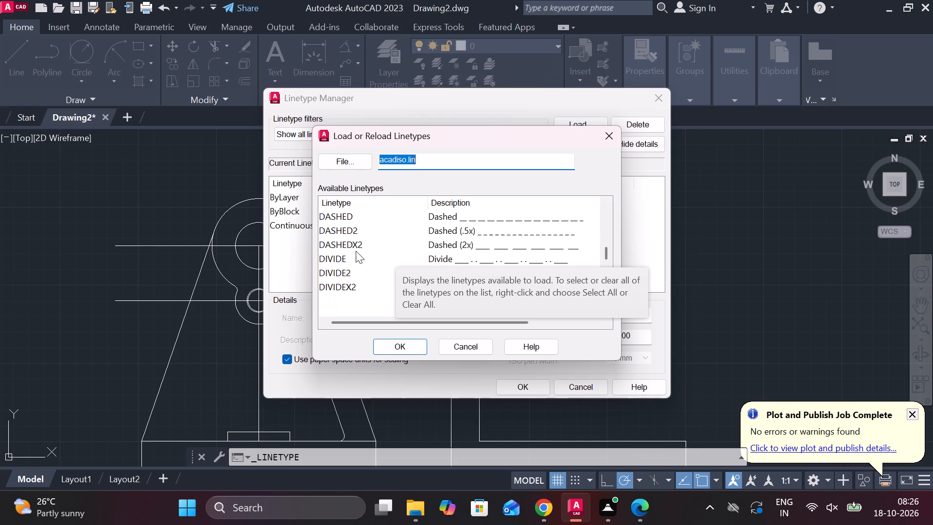
{"action": "left_click", "coordinate": [345, 216]}
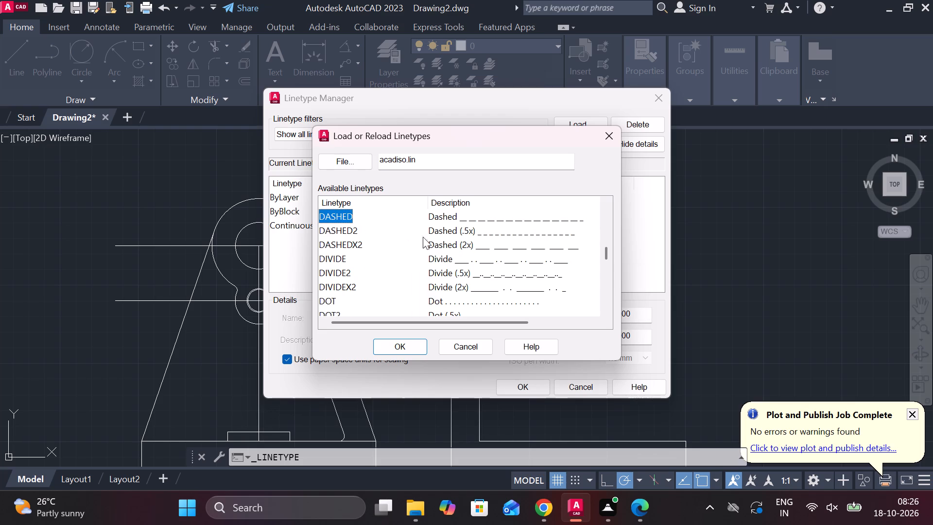
{"action": "left_click", "coordinate": [407, 344]}
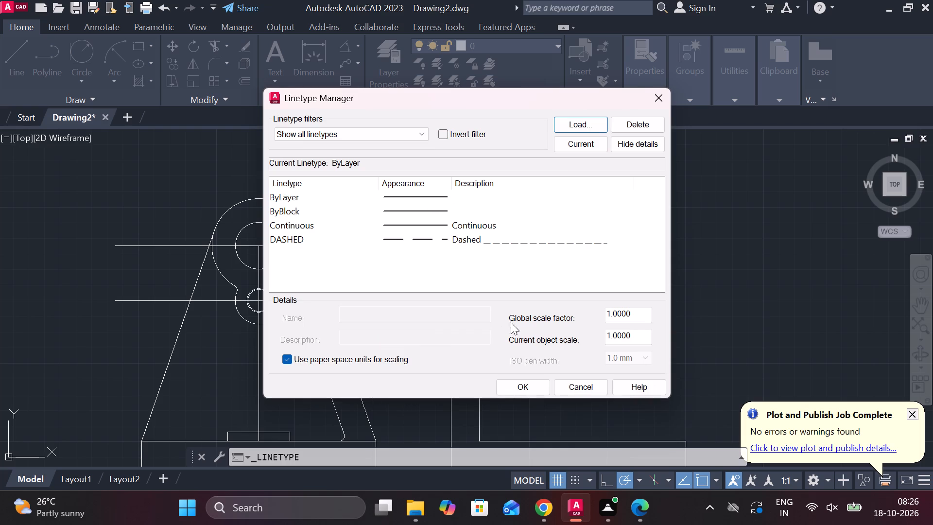
{"action": "left_click", "coordinate": [524, 386]}
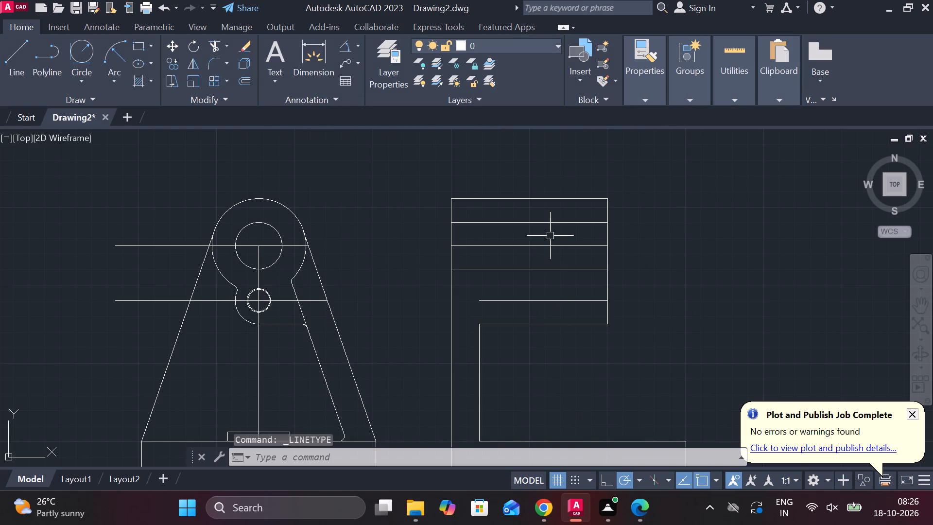
Apply the DASHED linetype to the large hole's horizontal centre line in the side view.
{"action": "left_click", "coordinate": [525, 245]}
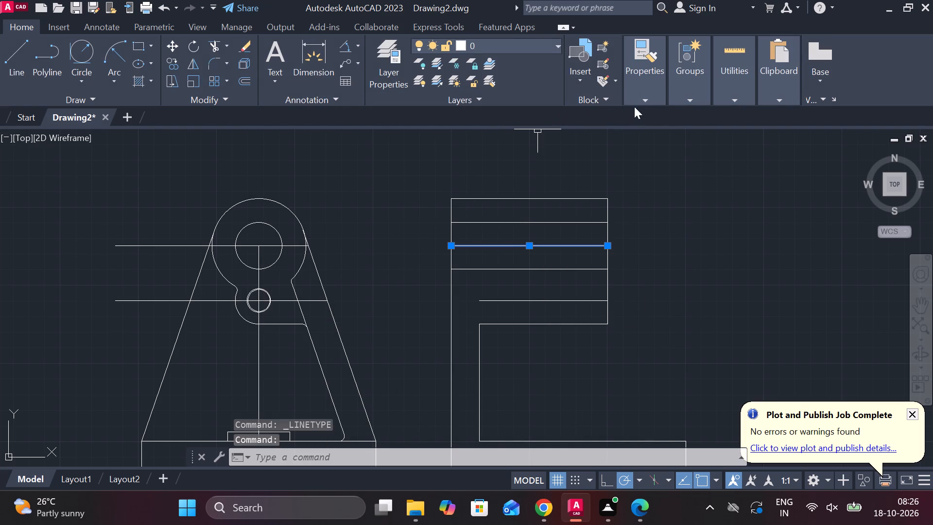
{"action": "left_click", "coordinate": [641, 105]}
{"action": "left_click", "coordinate": [732, 150]}
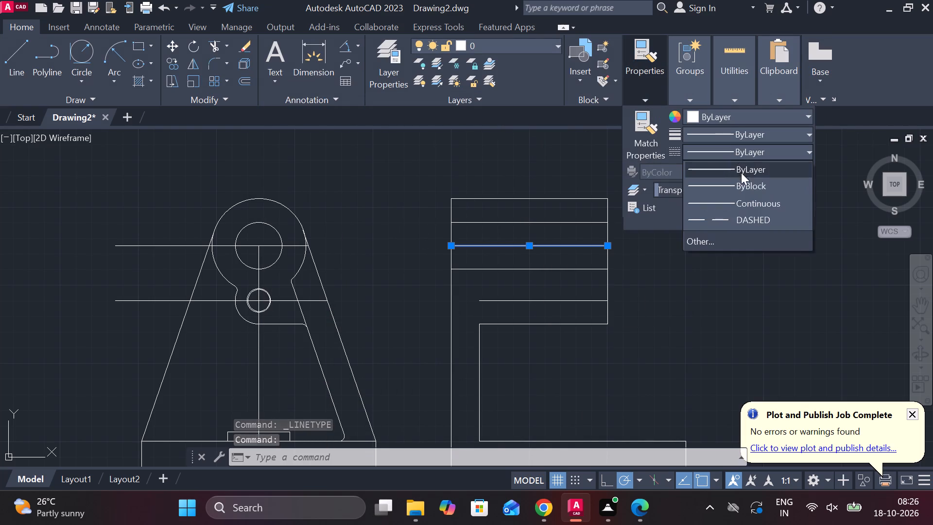
{"action": "left_click", "coordinate": [706, 224]}
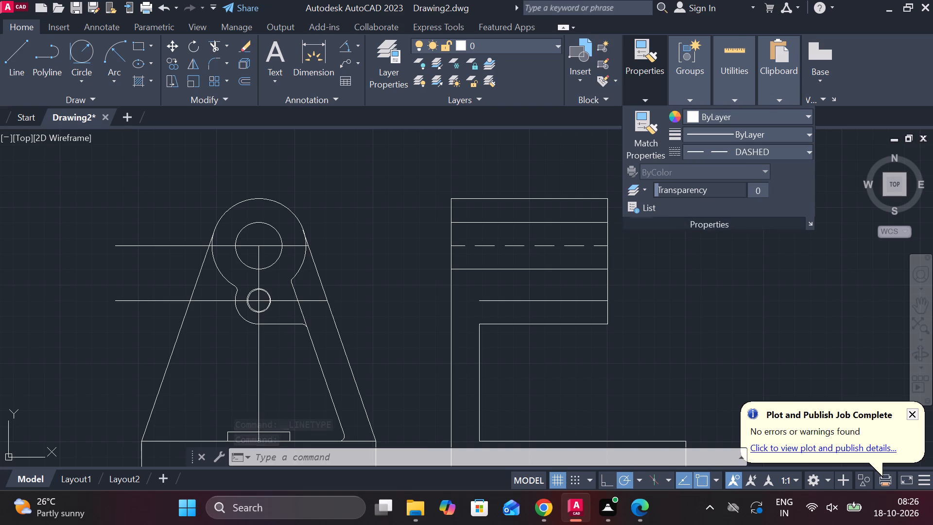
{"action": "right_click", "coordinate": [709, 304]}
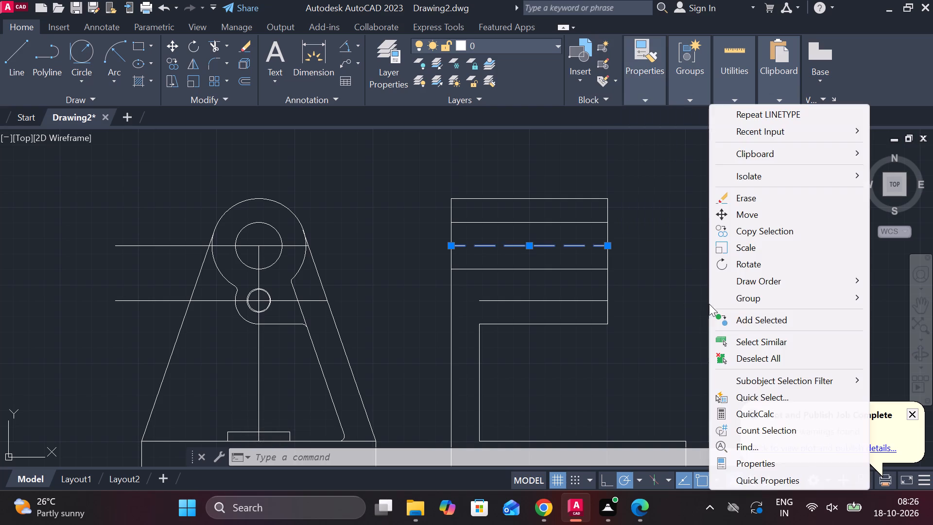
{"action": "key", "text": "Escape"}
{"action": "key", "text": "Escape"}
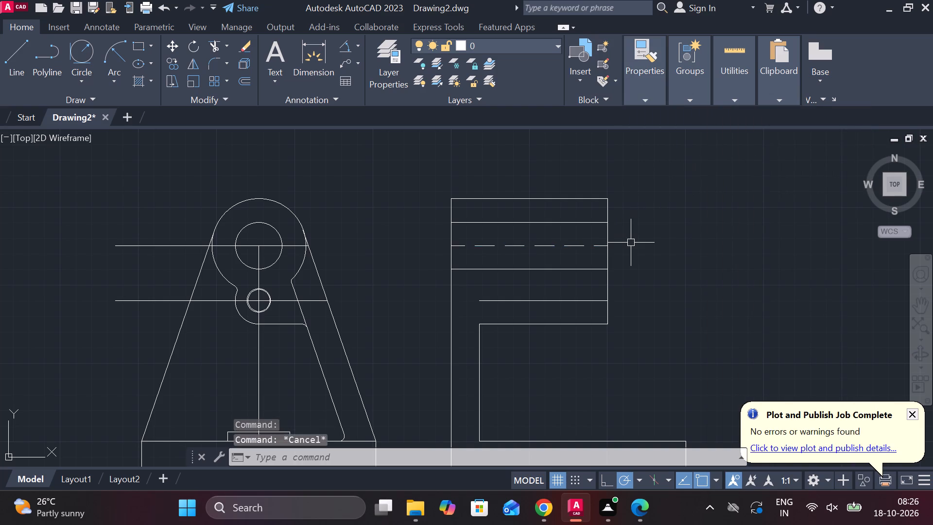
Draw a vertical line through the side view's base from the midpoint of its bottom edge up to its top edge.
{"action": "scroll", "coordinate": [631, 243], "scroll_direction": "down", "scroll_amount": 1}
{"action": "middle_click_drag", "start_coordinate": [640, 245], "coordinate": [638, 208]}
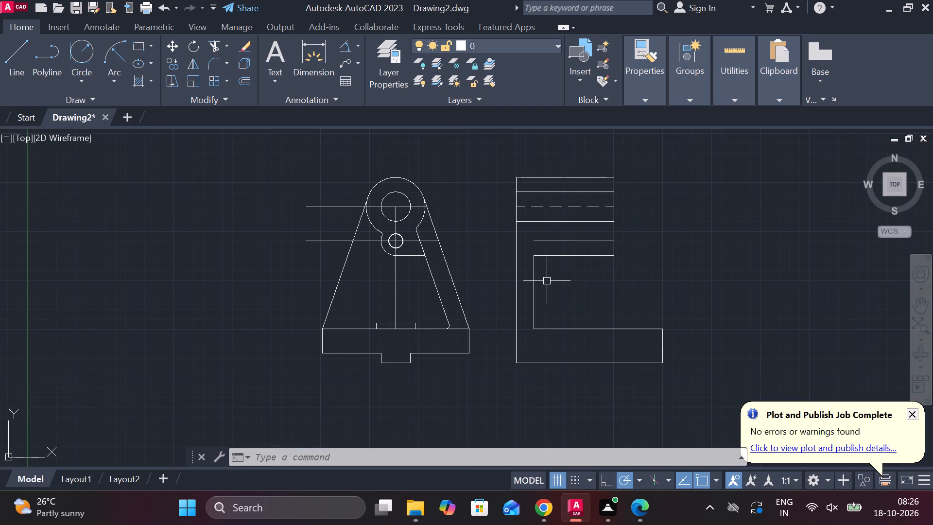
{"action": "key", "text": "l"}
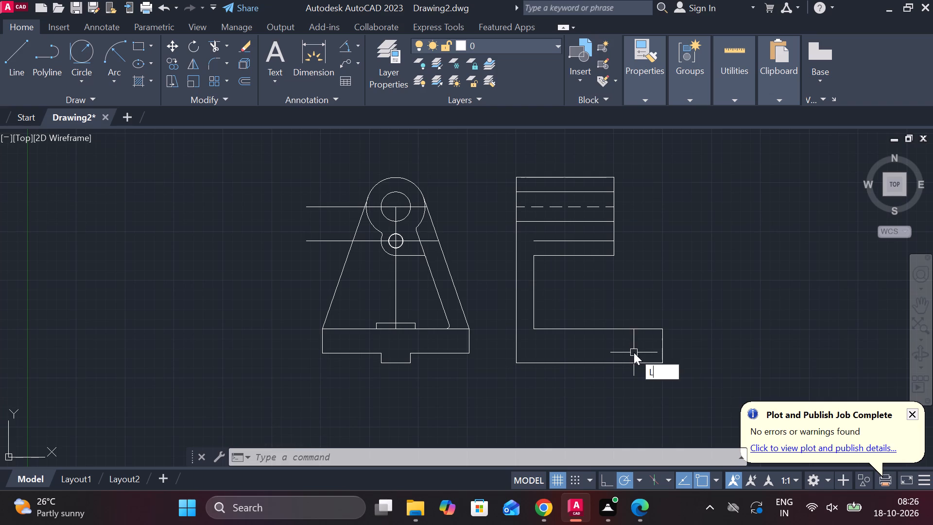
{"action": "key", "text": "Return"}
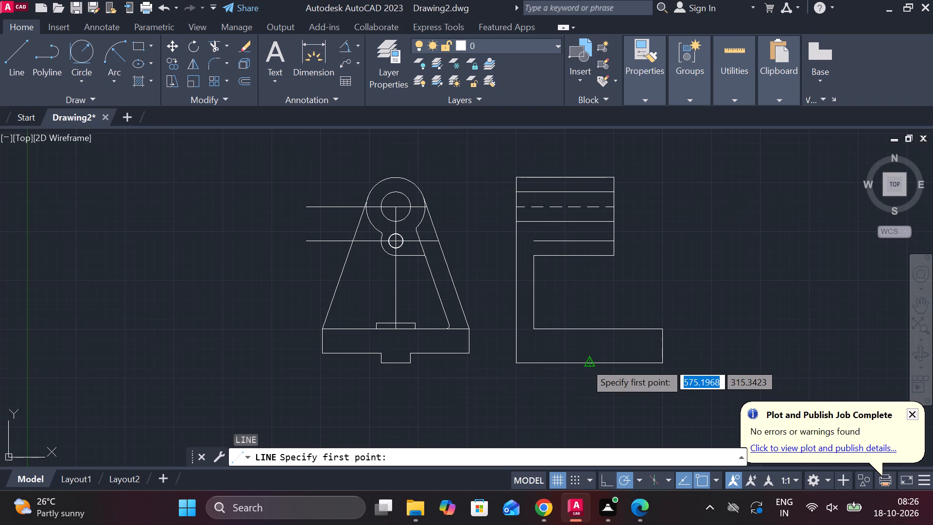
{"action": "left_click", "coordinate": [585, 363]}
{"action": "scroll", "coordinate": [587, 323], "scroll_direction": "up", "scroll_amount": 1}
{"action": "left_click", "coordinate": [589, 333]}
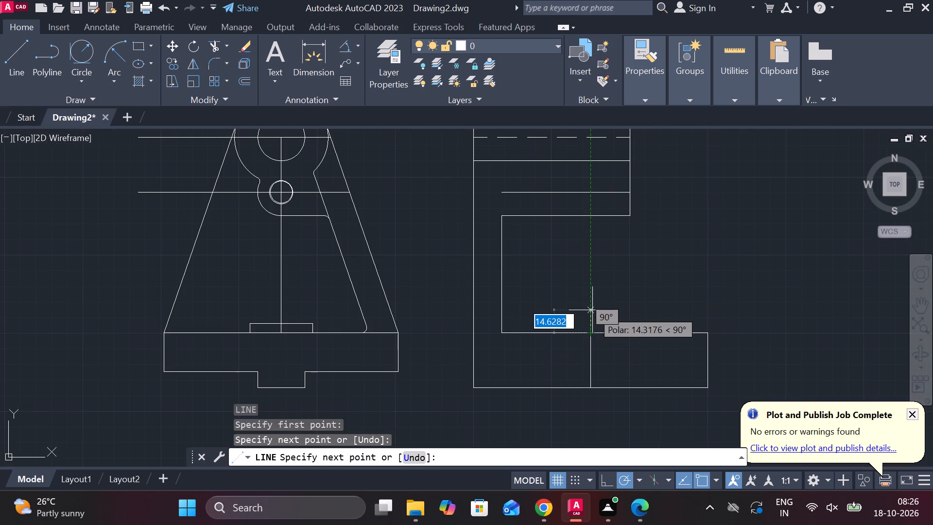
{"action": "key", "text": "Escape"}
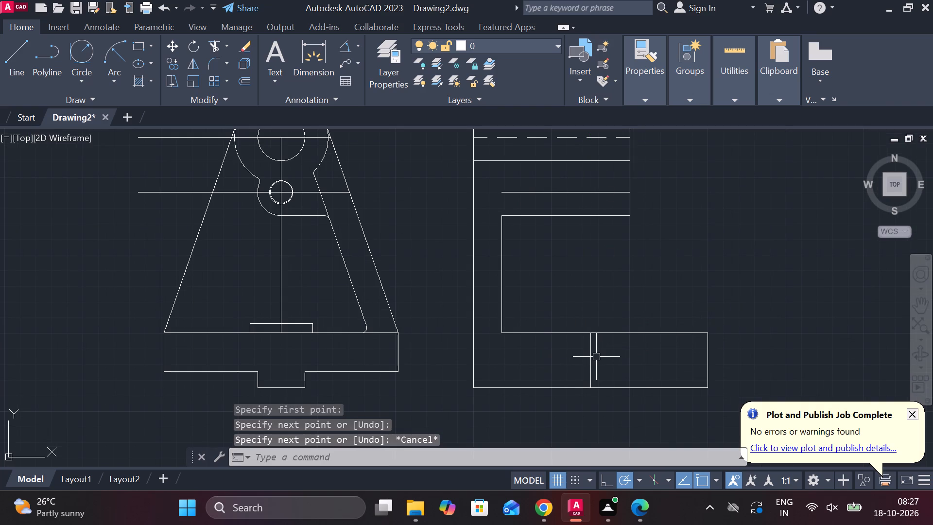
Offset the base's middle vertical line in the side view by 9 to both sides.
{"action": "left_click", "coordinate": [591, 359]}
{"action": "key", "text": "o"}
{"action": "key", "text": "Return"}
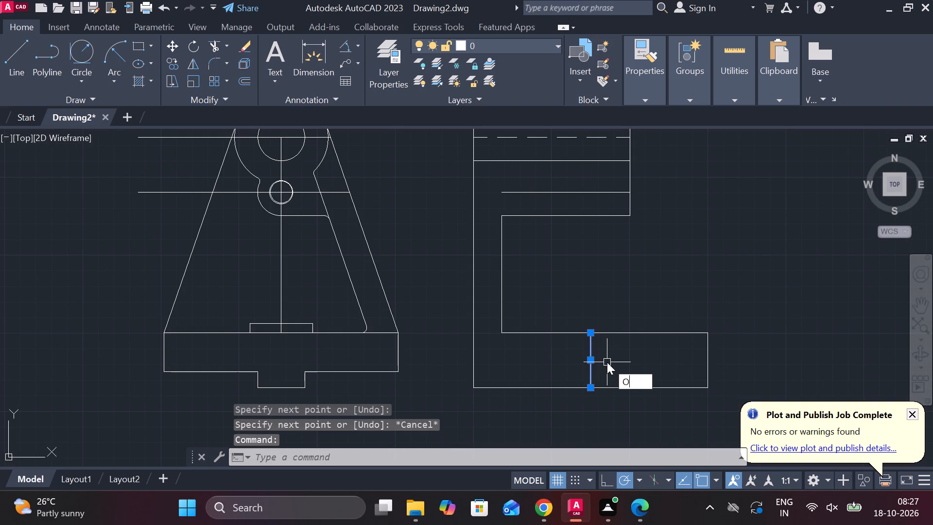
{"action": "key", "text": "Return"}
{"action": "key", "text": "9"}
{"action": "key", "text": "Return"}
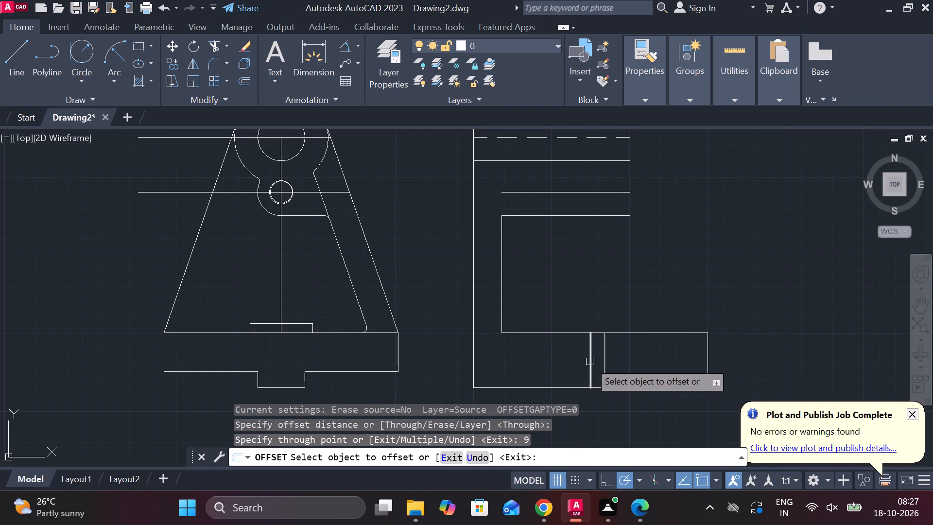
{"action": "left_click", "coordinate": [589, 362]}
{"action": "key", "text": "9"}
{"action": "key", "text": "Return"}
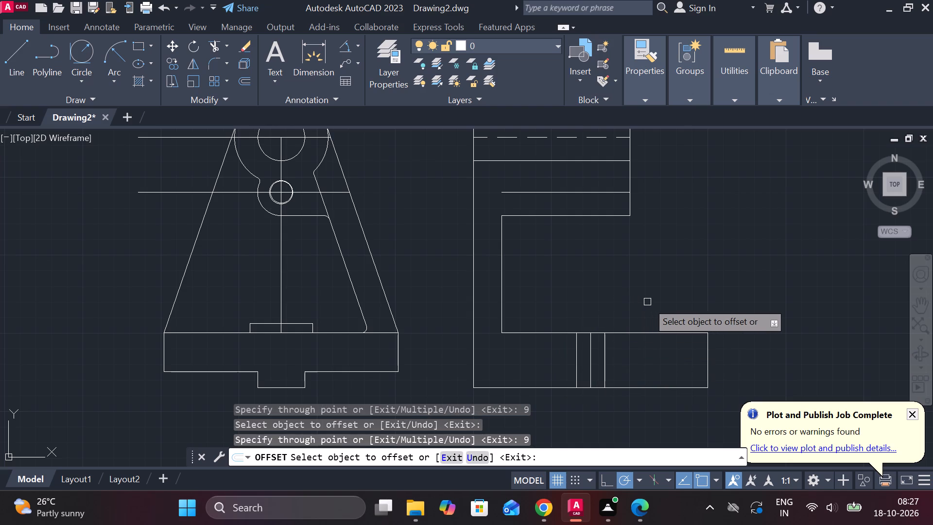
{"action": "key", "text": "Escape"}
Project the top edge of the front view's raised pad horizontally from its right corner to beyond the side view's base.
{"action": "key", "text": "l"}
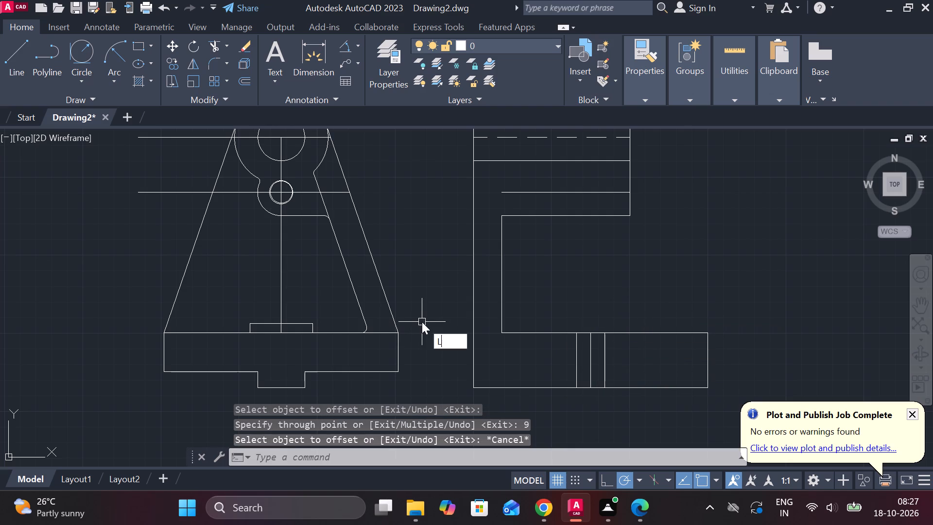
{"action": "key", "text": "Return"}
{"action": "left_click", "coordinate": [314, 324]}
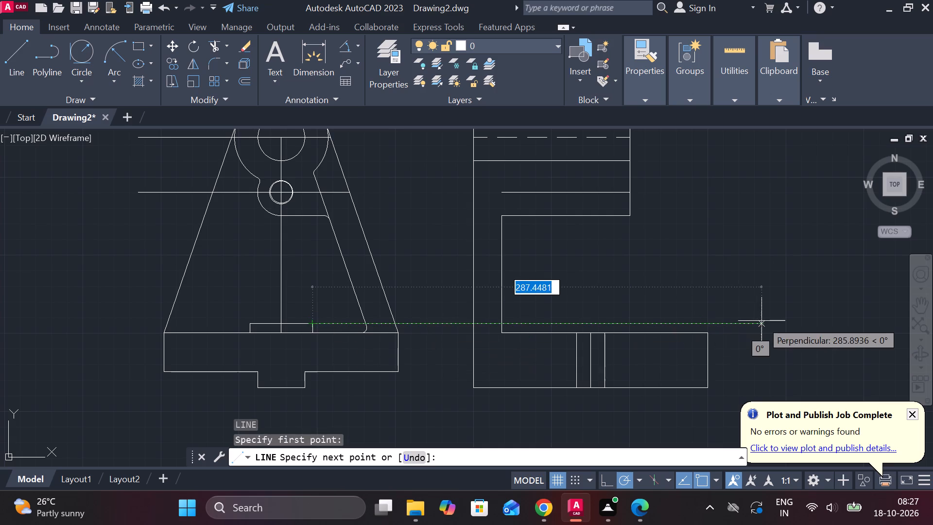
{"action": "left_click", "coordinate": [761, 321]}
{"action": "key", "text": "Escape"}
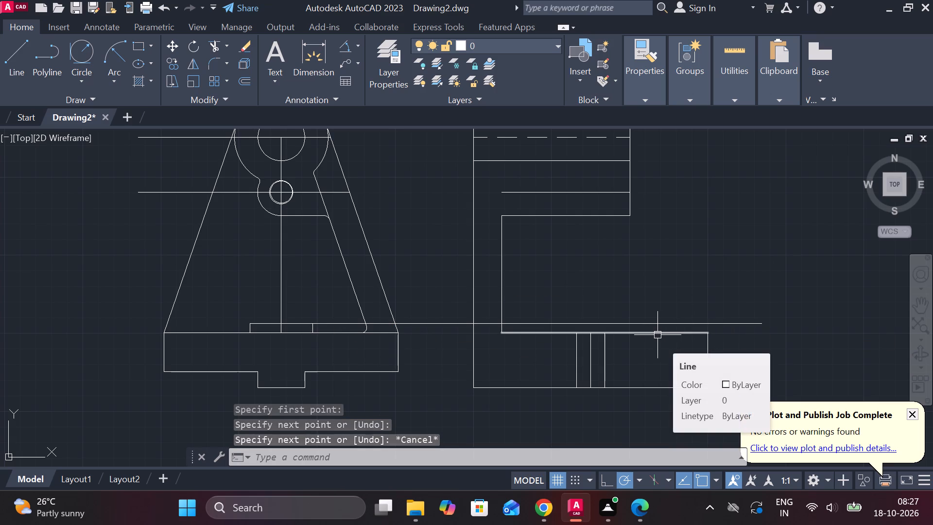
Stretch the top end of the side view base's middle vertical line upward past the projected pad-top line.
{"action": "scroll", "coordinate": [644, 317], "scroll_direction": "up", "scroll_amount": 2}
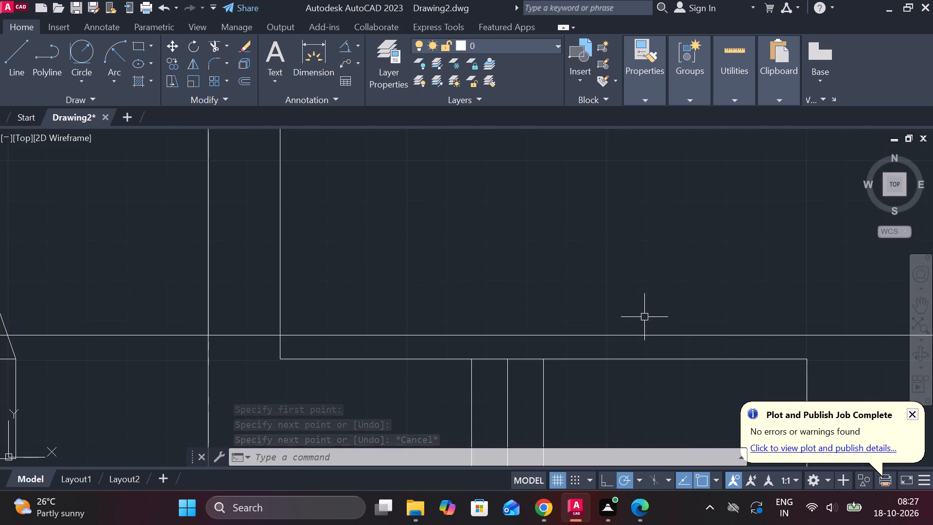
{"action": "scroll", "coordinate": [581, 343], "scroll_direction": "down", "scroll_amount": 1}
{"action": "left_click", "coordinate": [538, 363]}
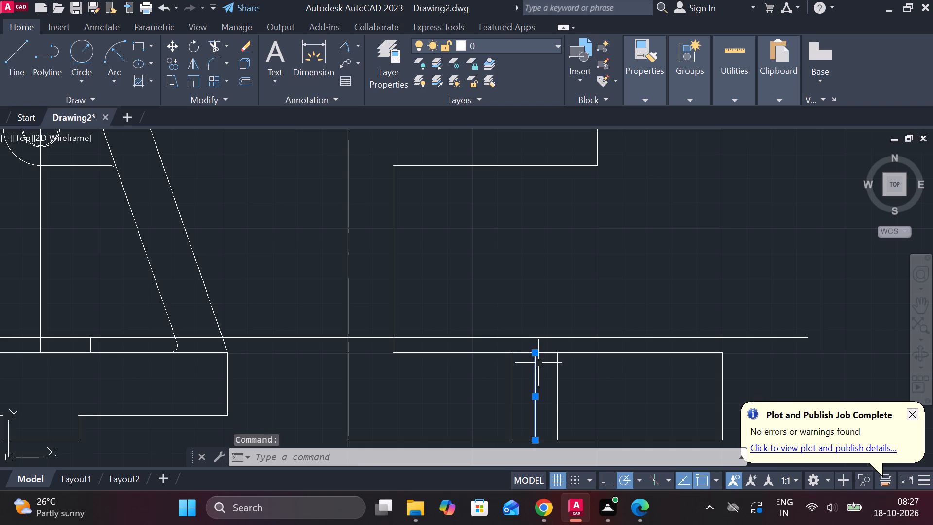
{"action": "left_click", "coordinate": [534, 350]}
{"action": "left_click", "coordinate": [534, 323]}
{"action": "key", "text": "Escape"}
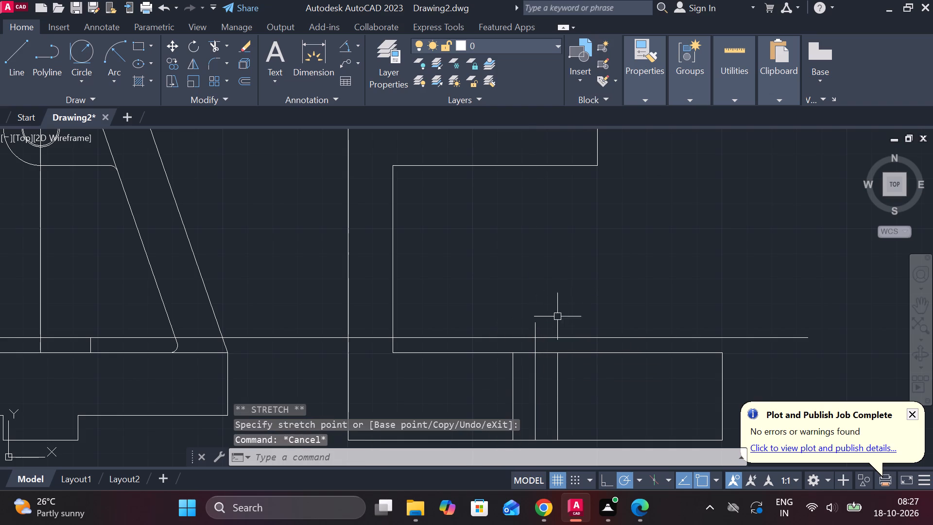
Offset the lengthened middle vertical line in the side view's base by 20 to both sides.
{"action": "left_click", "coordinate": [534, 325]}
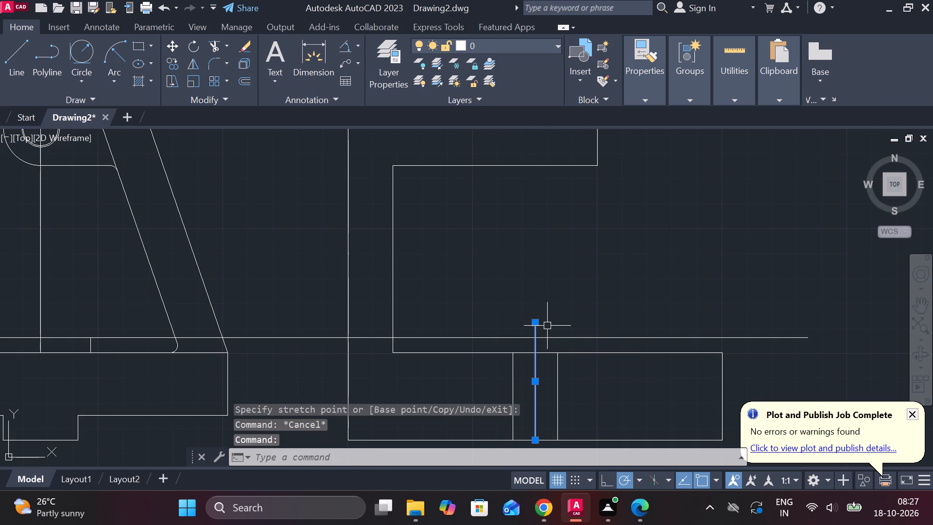
{"action": "key", "text": "o"}
{"action": "key", "text": "Return"}
{"action": "key", "text": "Return"}
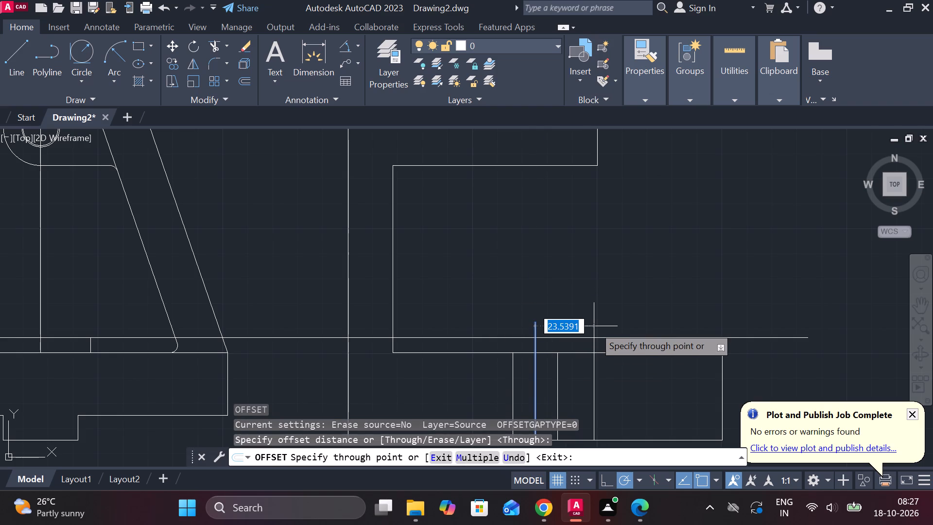
{"action": "type", "text": "20"}
{"action": "key", "text": "Return"}
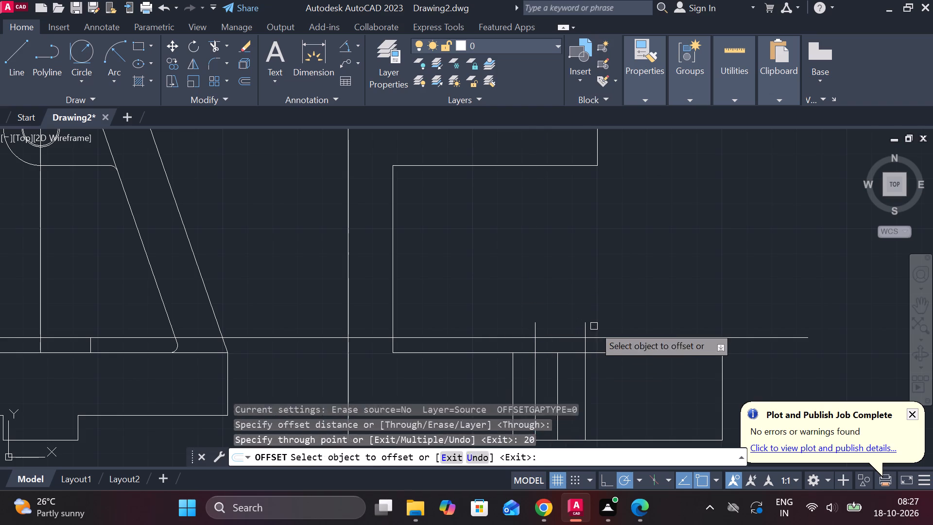
{"action": "left_click", "coordinate": [536, 329]}
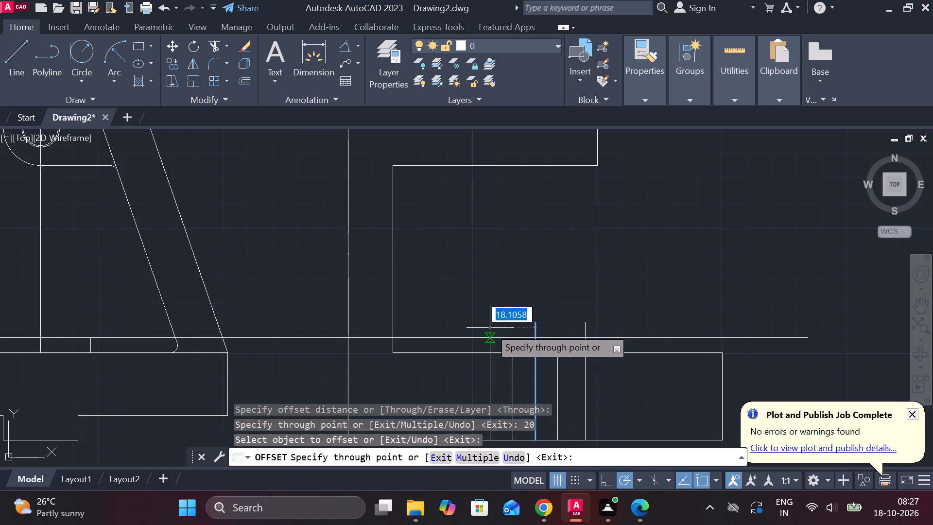
{"action": "type", "text": "20"}
{"action": "key", "text": "Return"}
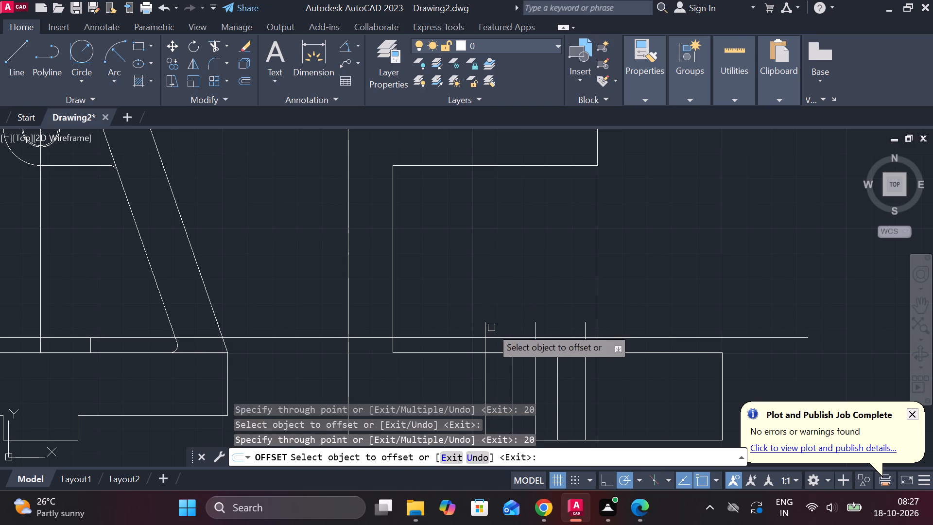
{"action": "key", "text": "grave"}
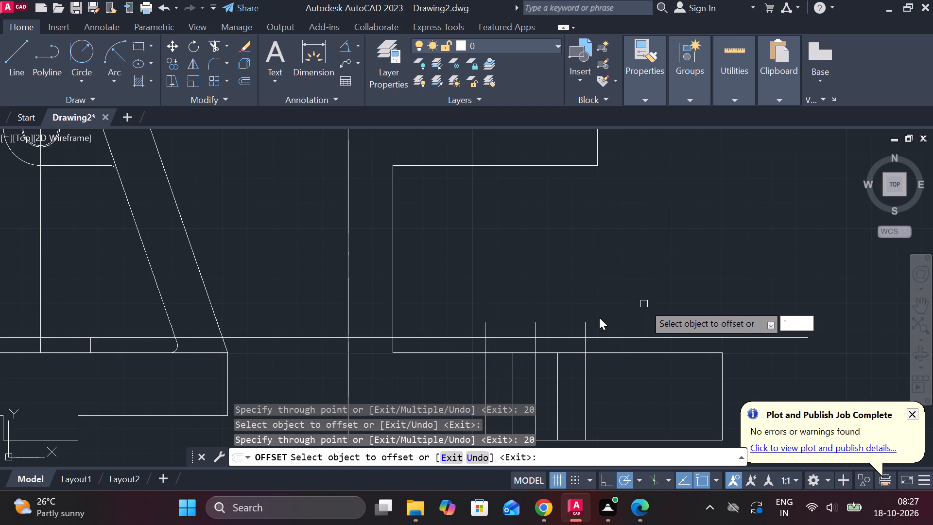
{"action": "key", "text": "Escape"}
Trim the three vertical lines above the projected pad-top line, and that line beyond both pad sides up to the upright plate.
{"action": "type", "text": "TR"}
{"action": "key", "text": "space"}
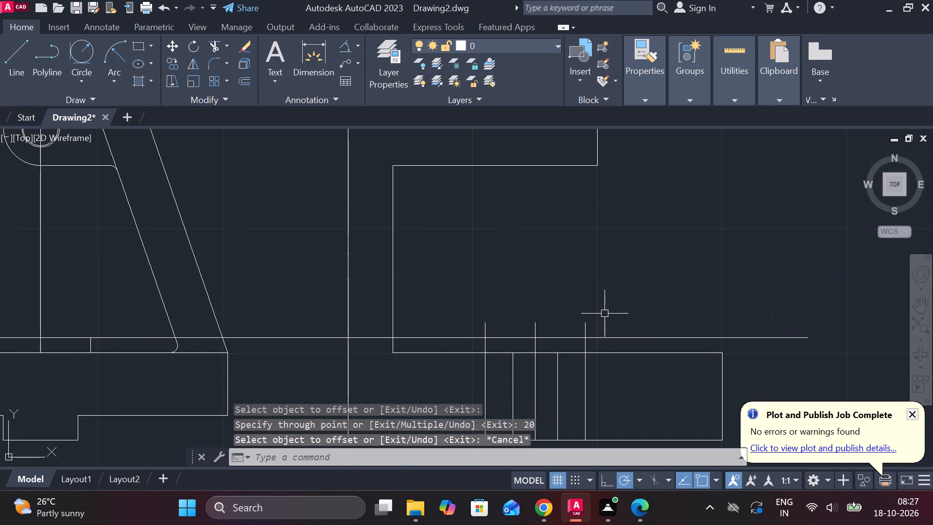
{"action": "left_click", "coordinate": [585, 324]}
{"action": "left_click", "coordinate": [596, 337]}
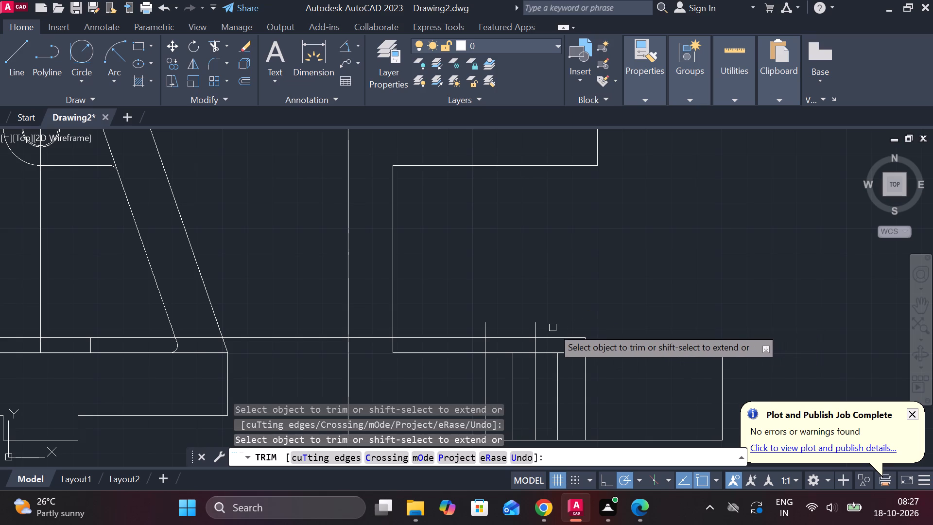
{"action": "left_click", "coordinate": [535, 328]}
{"action": "left_click", "coordinate": [489, 330]}
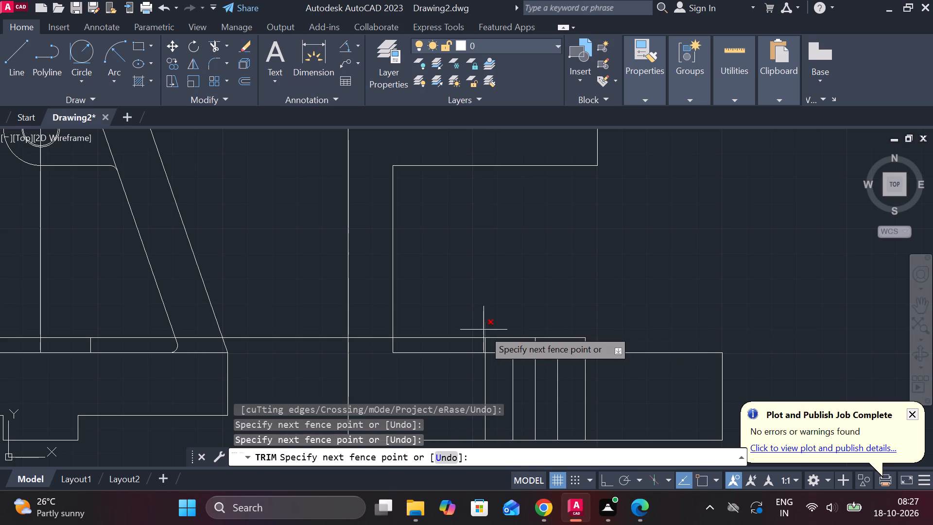
{"action": "left_click", "coordinate": [484, 330]}
{"action": "left_click", "coordinate": [457, 337]}
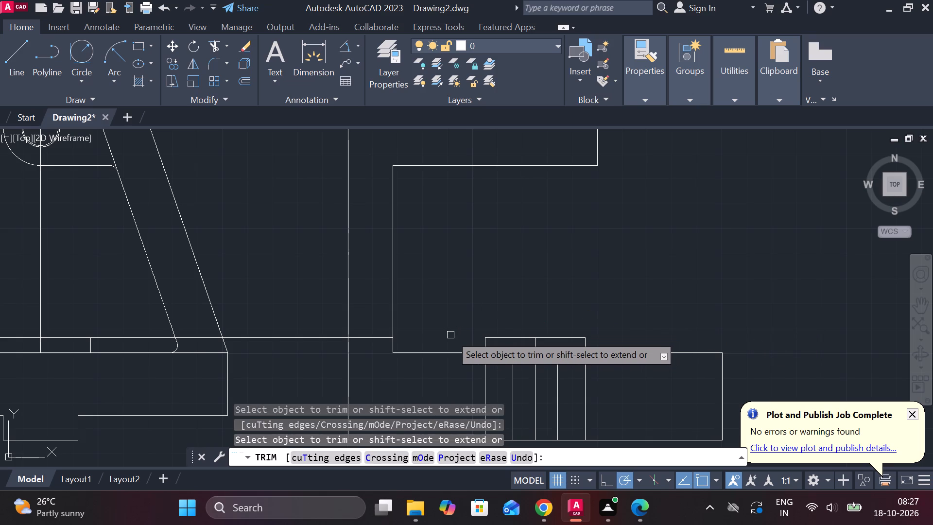
{"action": "key", "text": "grave"}
{"action": "key", "text": "Escape"}
Erase the leftover pad-top projection line between the front view's pad and the side view's upright plate.
{"action": "left_click", "coordinate": [363, 334]}
{"action": "left_click", "coordinate": [367, 335]}
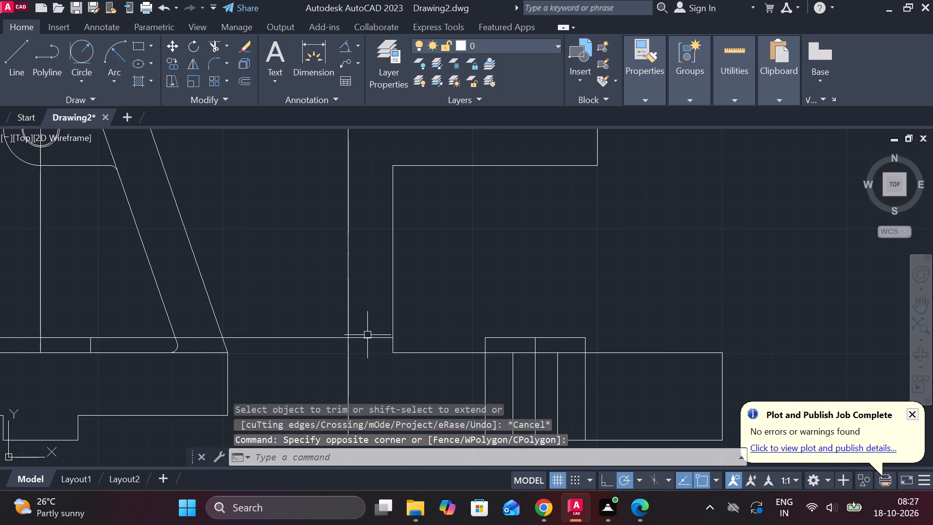
{"action": "left_click", "coordinate": [370, 343]}
{"action": "double_click", "coordinate": [372, 337]}
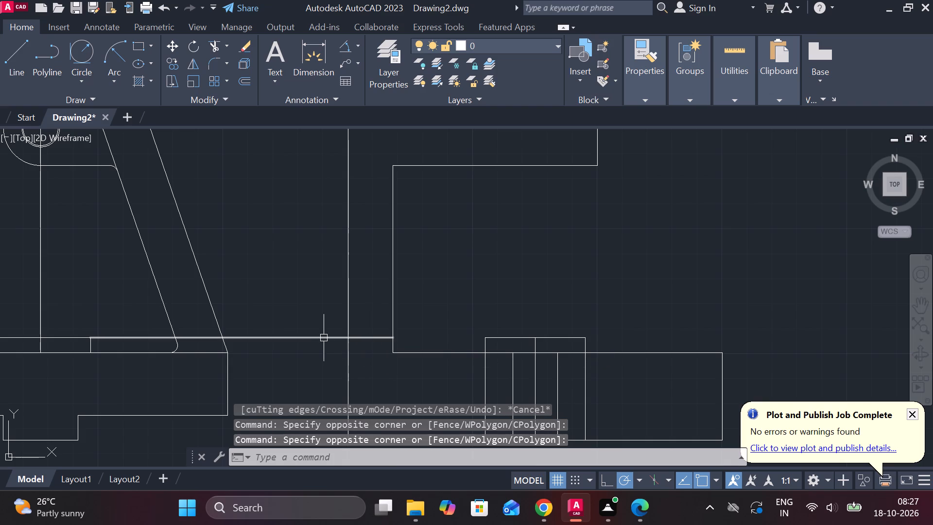
{"action": "left_click", "coordinate": [324, 338]}
{"action": "type", "text": "E"}
{"action": "key", "text": "space"}
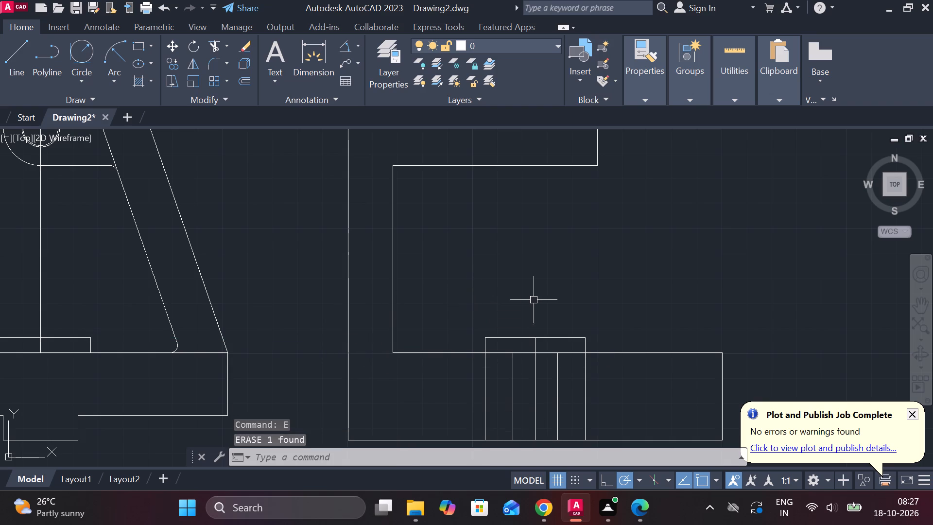
Trim the side view base's top edge inside the raised pad, and the pad's two side lines below that edge.
{"action": "middle_click_drag", "start_coordinate": [534, 300], "coordinate": [501, 258]}
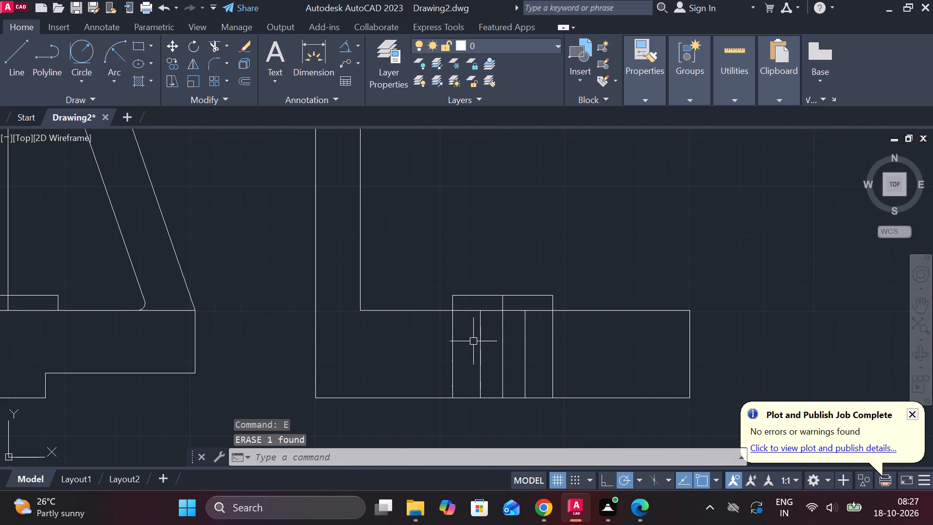
{"action": "type", "text": "TR"}
{"action": "key", "text": "space"}
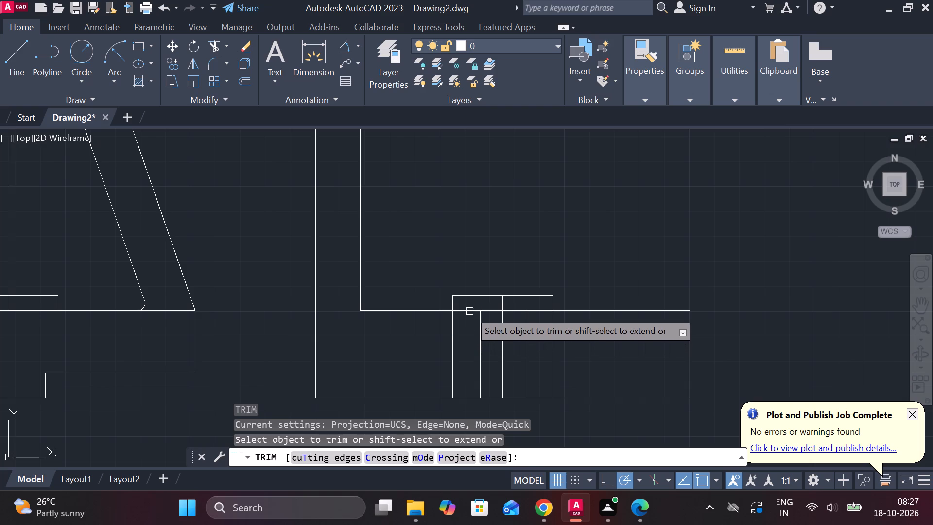
{"action": "left_click", "coordinate": [469, 311]}
{"action": "left_click", "coordinate": [489, 311]}
{"action": "left_click", "coordinate": [516, 313]}
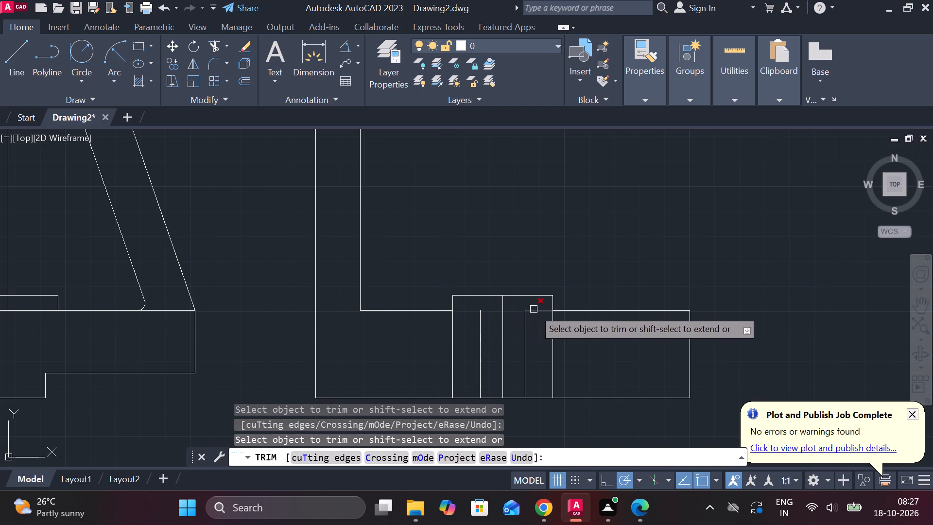
{"action": "left_click", "coordinate": [535, 309]}
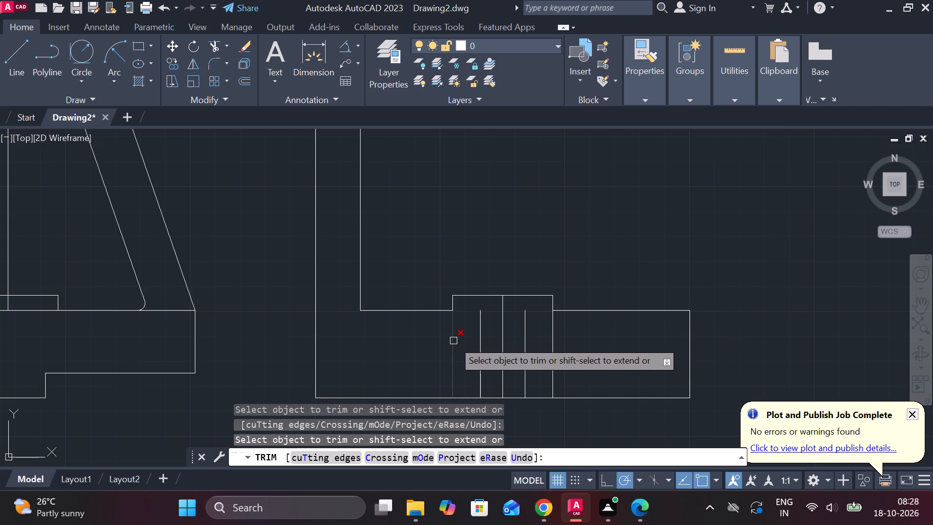
{"action": "left_click", "coordinate": [453, 341]}
{"action": "left_click", "coordinate": [553, 334]}
{"action": "key", "text": "Escape"}
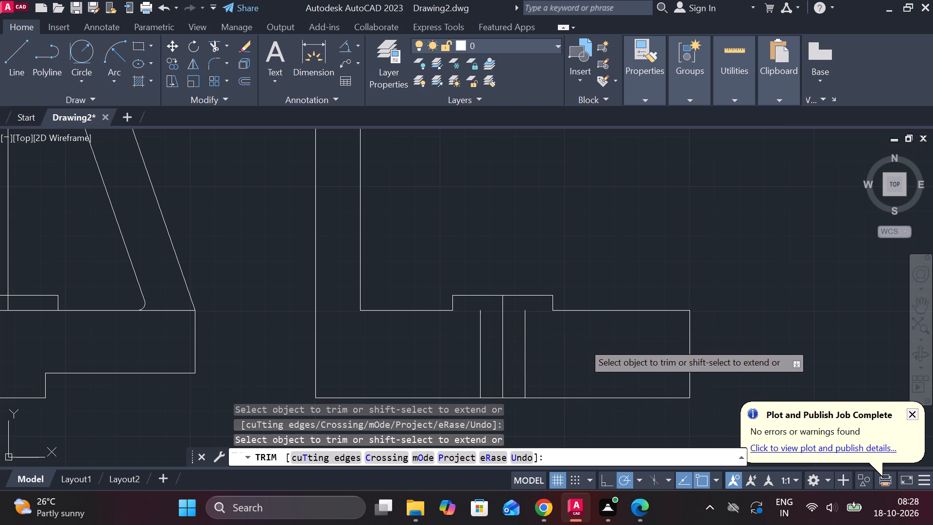
Extend the two base hole edge lines in the side view up to the raised pad's top edge.
{"action": "type", "text": "EX"}
{"action": "key", "text": "space"}
{"action": "left_click", "coordinate": [528, 342]}
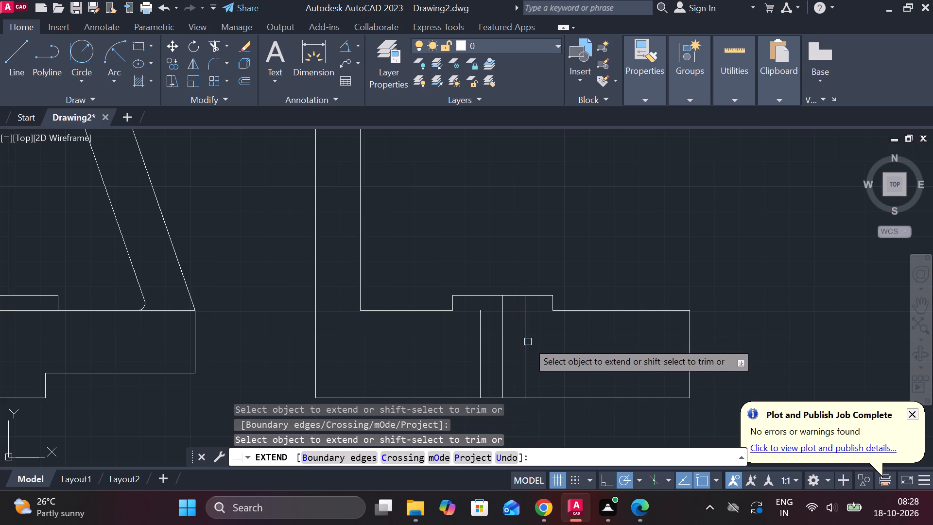
{"action": "left_click", "coordinate": [478, 335]}
{"action": "key", "text": "Escape"}
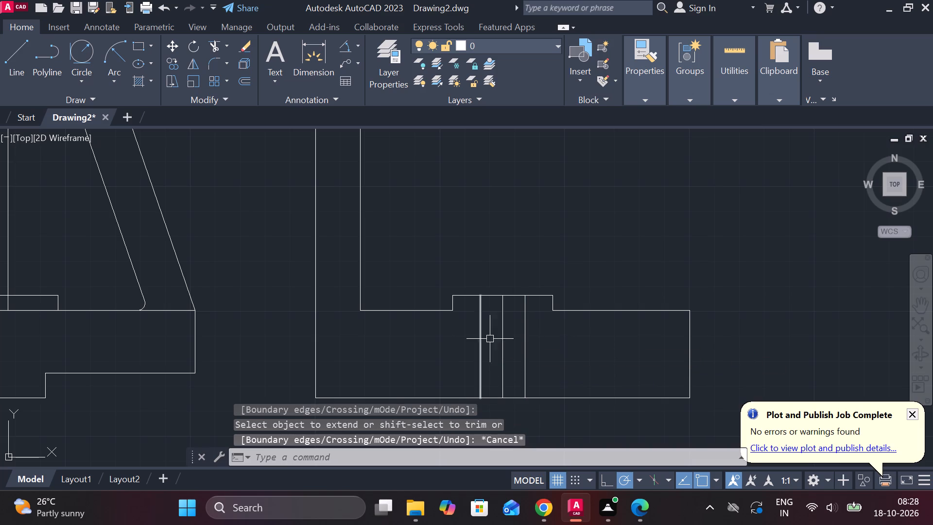
Apply the DASHED linetype to the base hole's vertical centre line in the side view.
{"action": "left_click", "coordinate": [502, 324]}
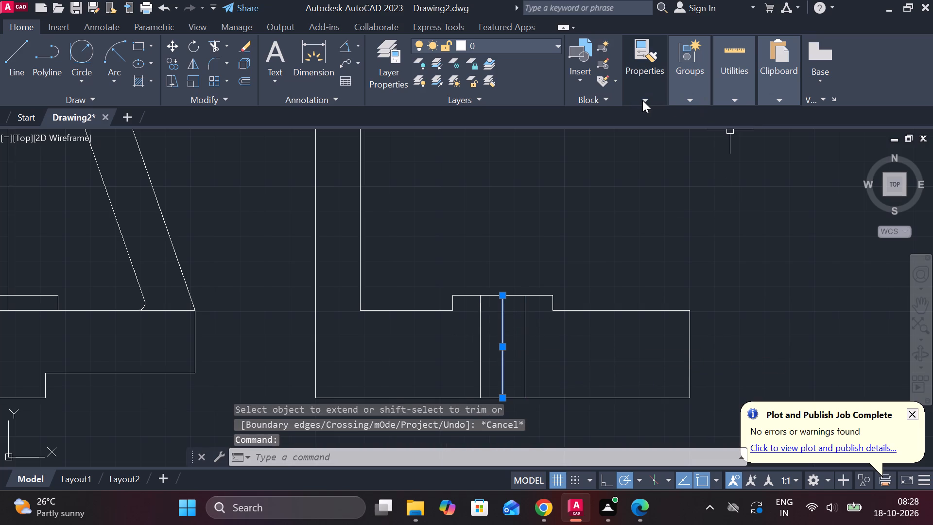
{"action": "left_click", "coordinate": [642, 100]}
{"action": "left_click", "coordinate": [753, 156]}
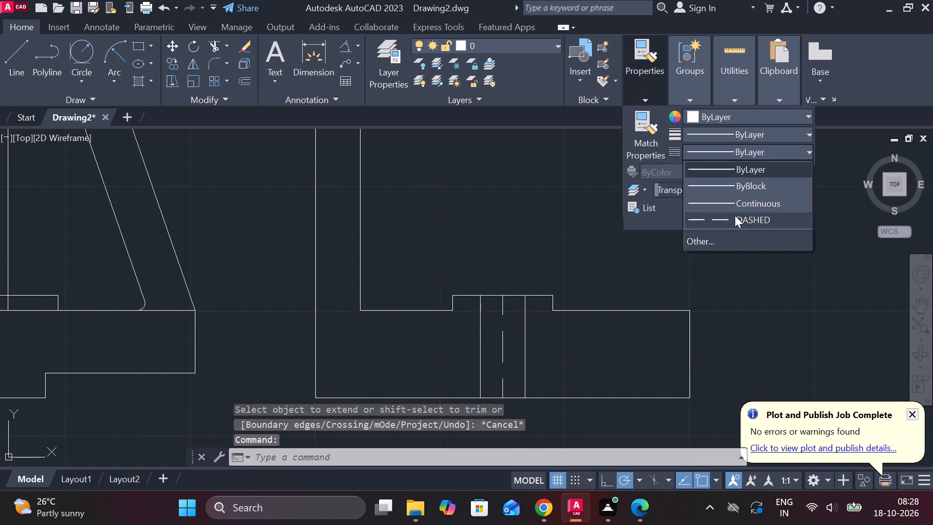
{"action": "left_click", "coordinate": [735, 215]}
{"action": "key", "text": "Escape"}
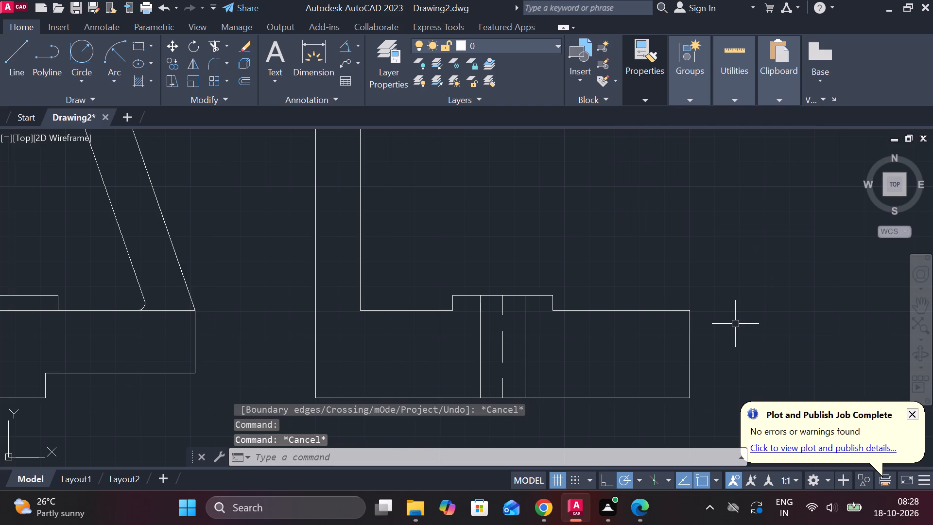
Project the front view base's stepped lower edge horizontally from its right corner to beyond the side view's base.
{"action": "middle_click_drag", "start_coordinate": [697, 332], "coordinate": [734, 266]}
{"action": "scroll", "coordinate": [736, 263], "scroll_direction": "down", "scroll_amount": 1}
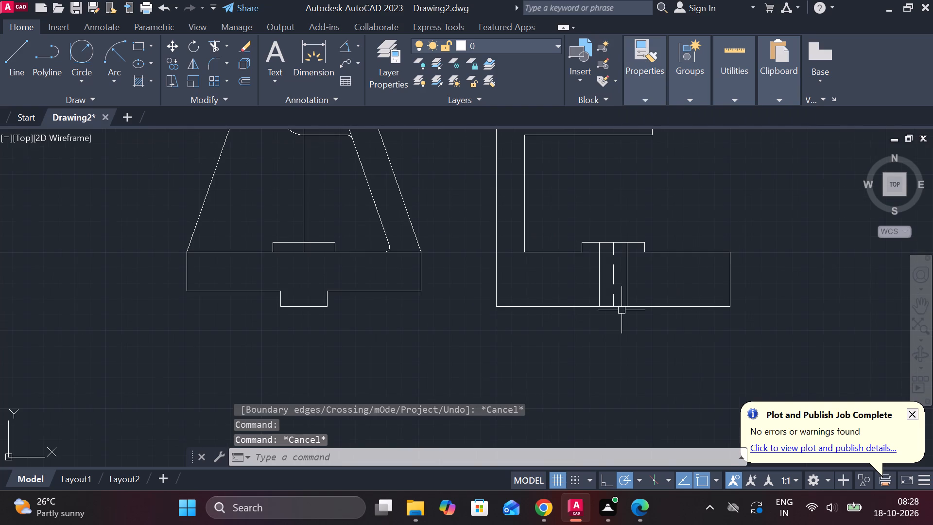
{"action": "key", "text": "l"}
{"action": "key", "text": "Return"}
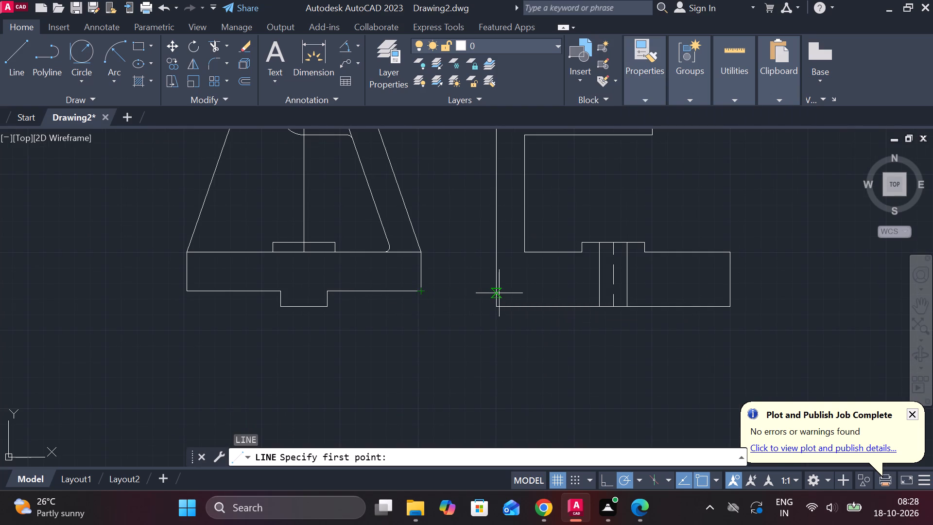
{"action": "scroll", "coordinate": [499, 293], "scroll_direction": "up", "scroll_amount": 1}
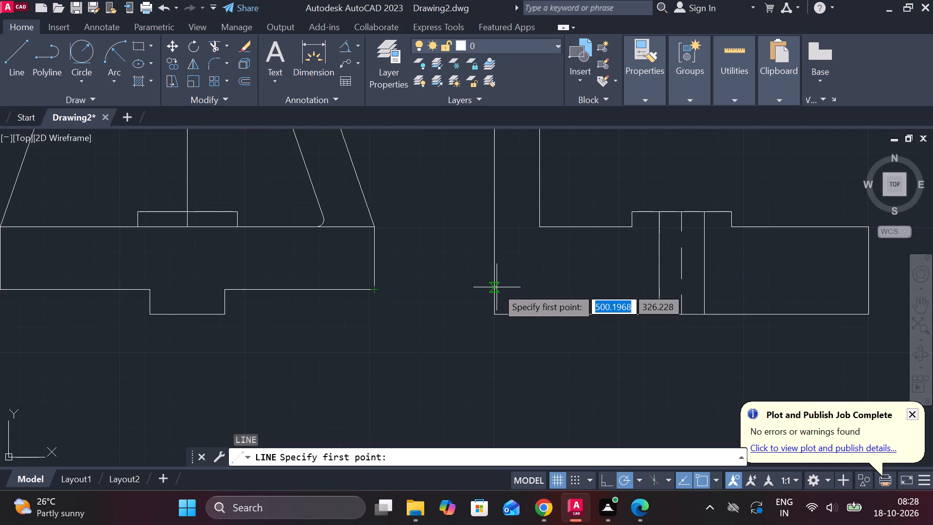
{"action": "left_click", "coordinate": [376, 288]}
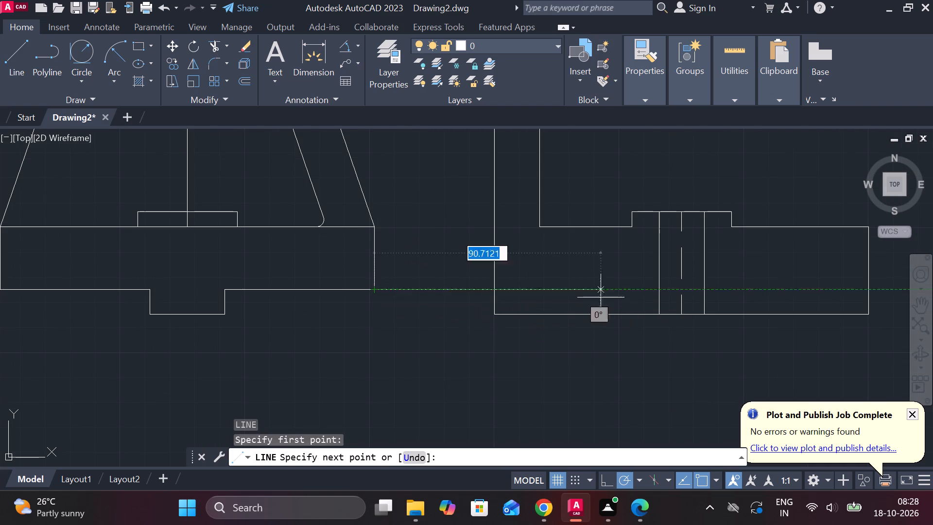
{"action": "middle_click_drag", "start_coordinate": [727, 293], "coordinate": [706, 292]}
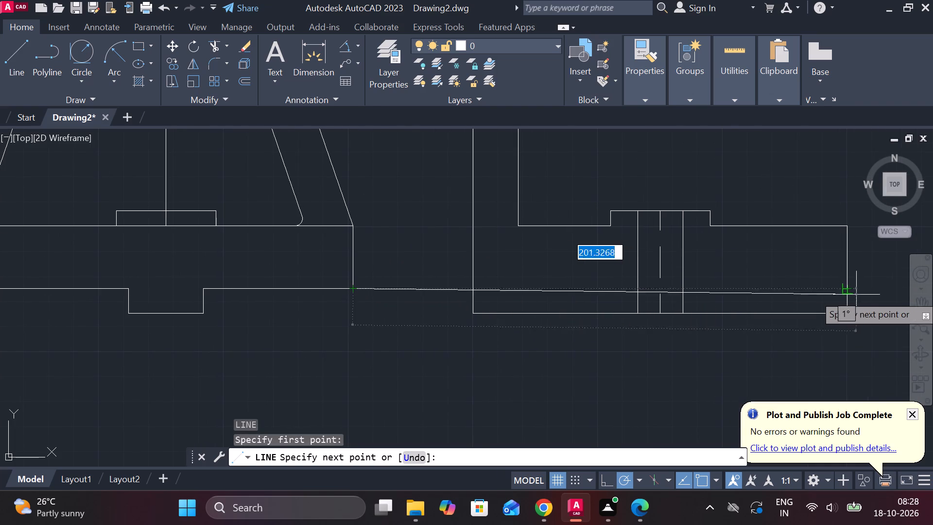
{"action": "left_click", "coordinate": [864, 293]}
{"action": "key", "text": "Escape"}
Trim the projected lower-edge line where it runs outside both ends of the side view's base.
{"action": "type", "text": "TR"}
{"action": "key", "text": "space"}
{"action": "left_click", "coordinate": [443, 292]}
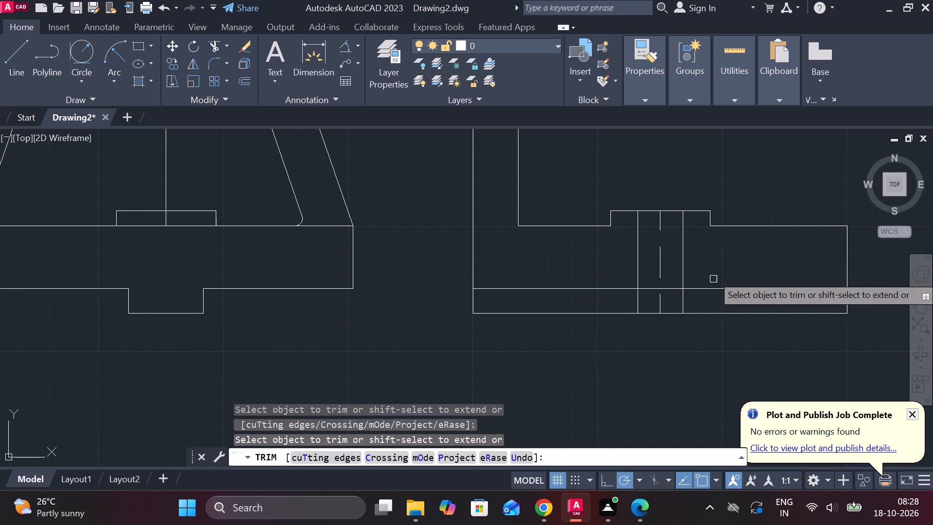
{"action": "left_click", "coordinate": [856, 291]}
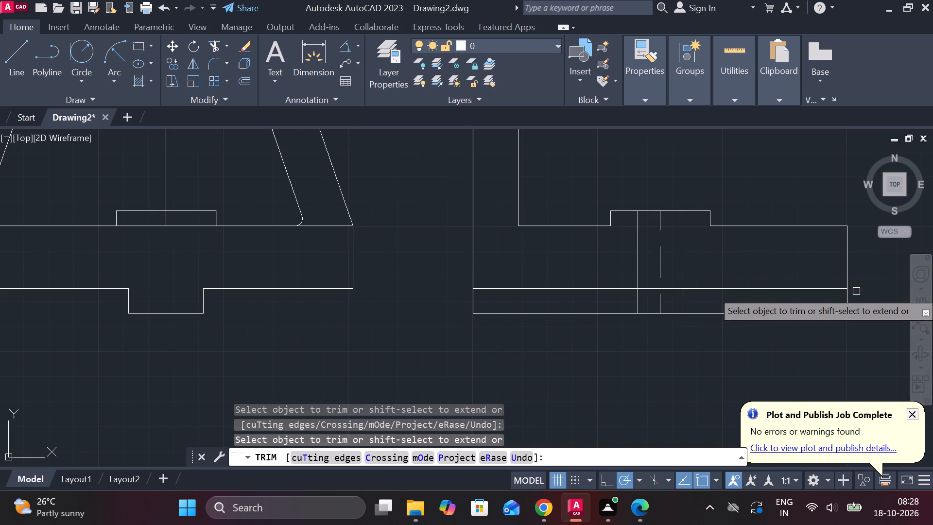
{"action": "middle_click_drag", "start_coordinate": [748, 357], "coordinate": [669, 360]}
{"action": "key", "text": "Escape"}
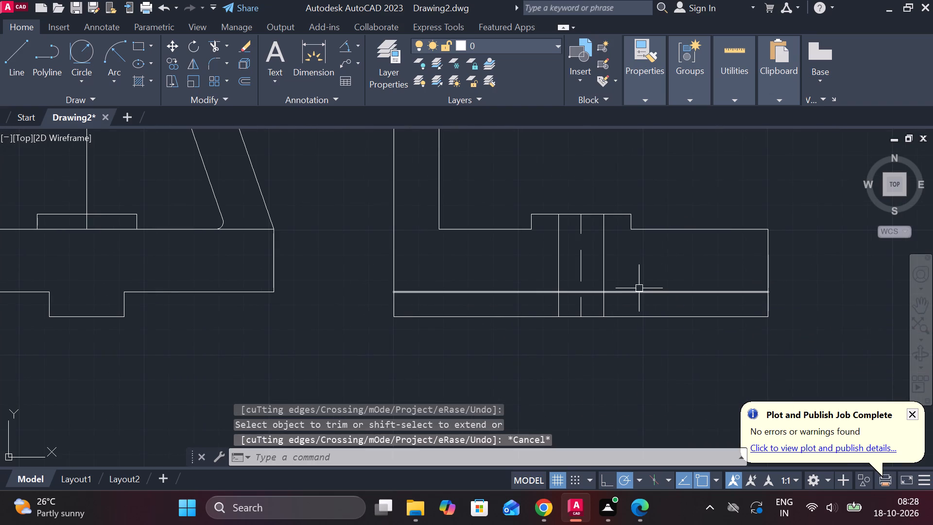
Apply the DASHED linetype to the projected lower-edge line across the side view's base.
{"action": "left_click", "coordinate": [637, 291]}
{"action": "left_click", "coordinate": [650, 99]}
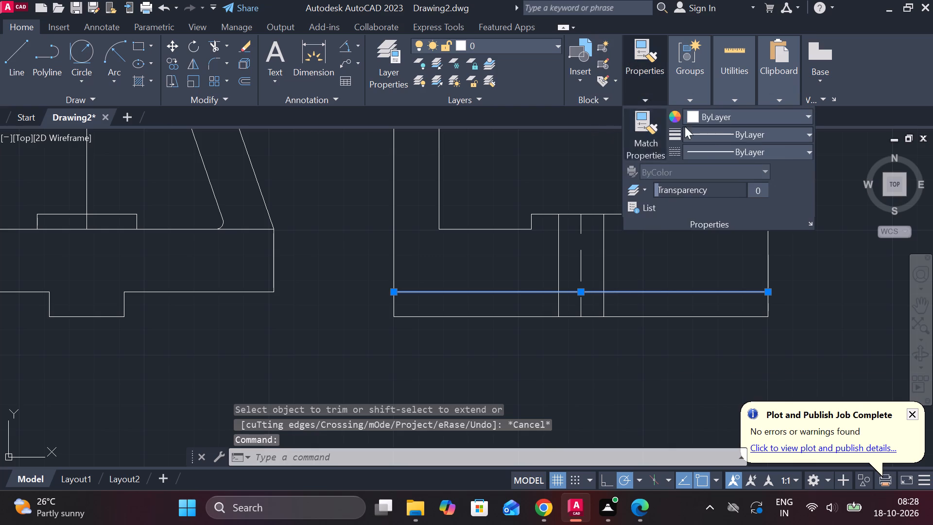
{"action": "left_click", "coordinate": [779, 147]}
{"action": "left_click", "coordinate": [741, 216]}
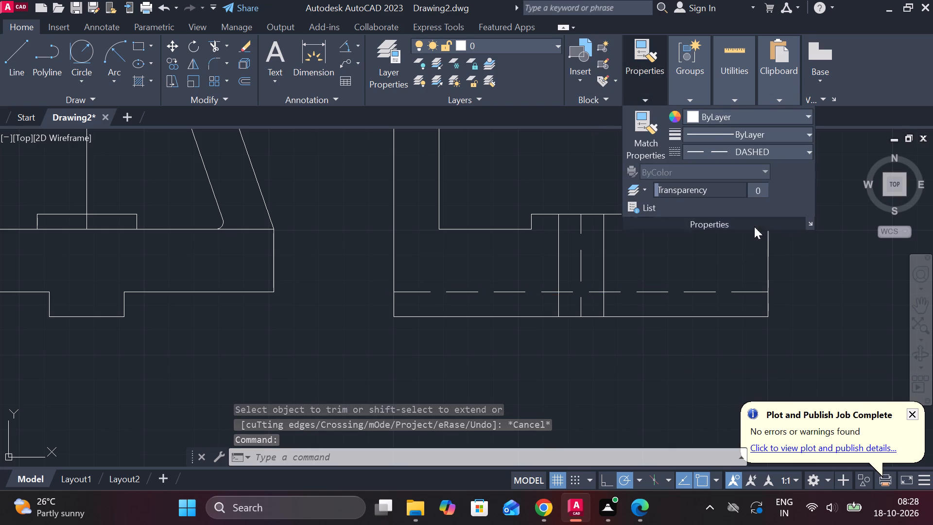
{"action": "key", "text": "Escape"}
Fillet both corners where the raised pad's sides meet the base top in the side view with radius 3.
{"action": "scroll", "coordinate": [657, 284], "scroll_direction": "down", "scroll_amount": 1}
{"action": "middle_click_drag", "start_coordinate": [702, 236], "coordinate": [693, 268]}
{"action": "middle_click_drag", "start_coordinate": [679, 245], "coordinate": [669, 307]}
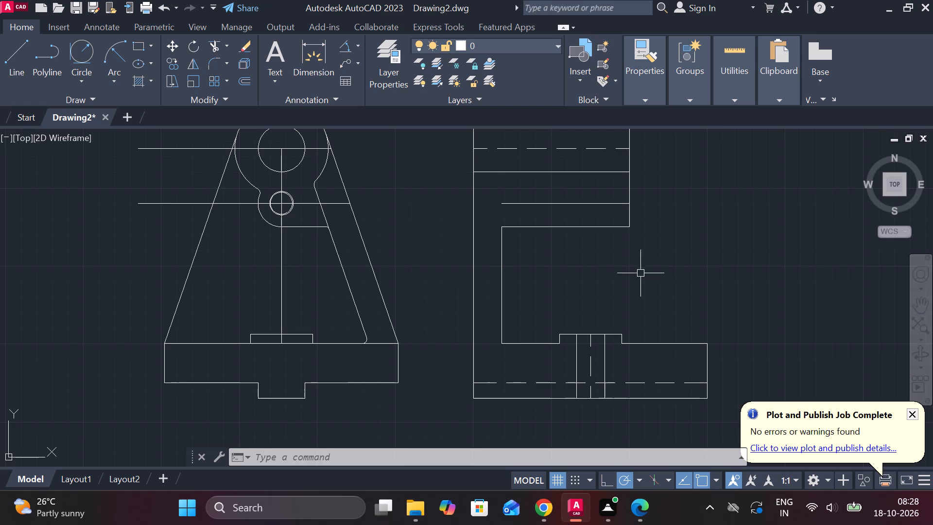
{"action": "middle_click_drag", "start_coordinate": [639, 277], "coordinate": [622, 331]}
{"action": "scroll", "coordinate": [578, 350], "scroll_direction": "up", "scroll_amount": 1}
{"action": "middle_click_drag", "start_coordinate": [578, 350], "coordinate": [582, 269]}
{"action": "scroll", "coordinate": [582, 274], "scroll_direction": "up", "scroll_amount": 1}
{"action": "type", "text": "F R"}
{"action": "key", "text": "space"}
{"action": "key", "text": "space"}
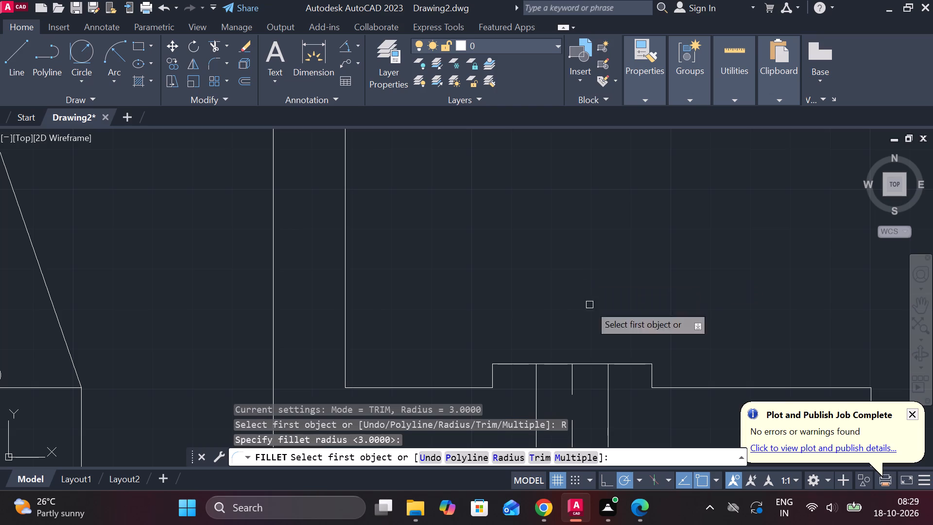
{"action": "left_click", "coordinate": [653, 375]}
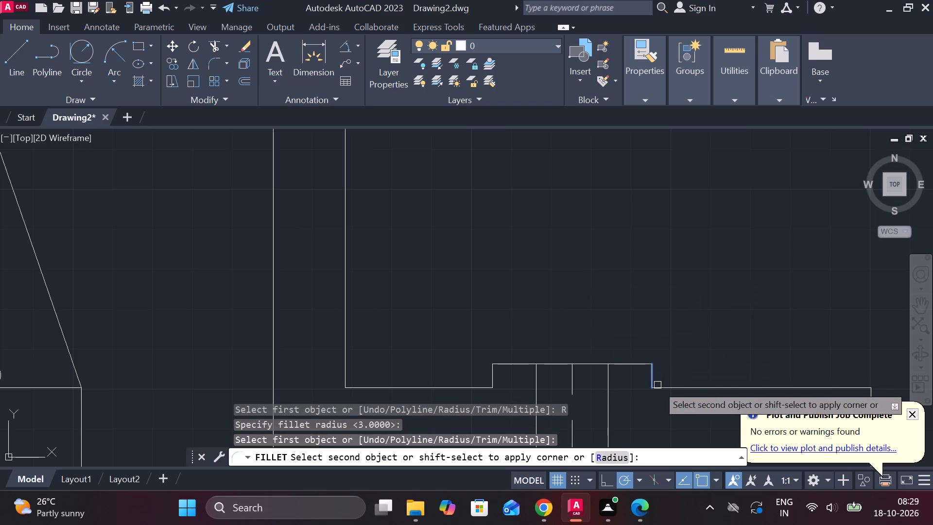
{"action": "left_click", "coordinate": [660, 389]}
{"action": "middle_click_drag", "start_coordinate": [528, 358], "coordinate": [541, 304]}
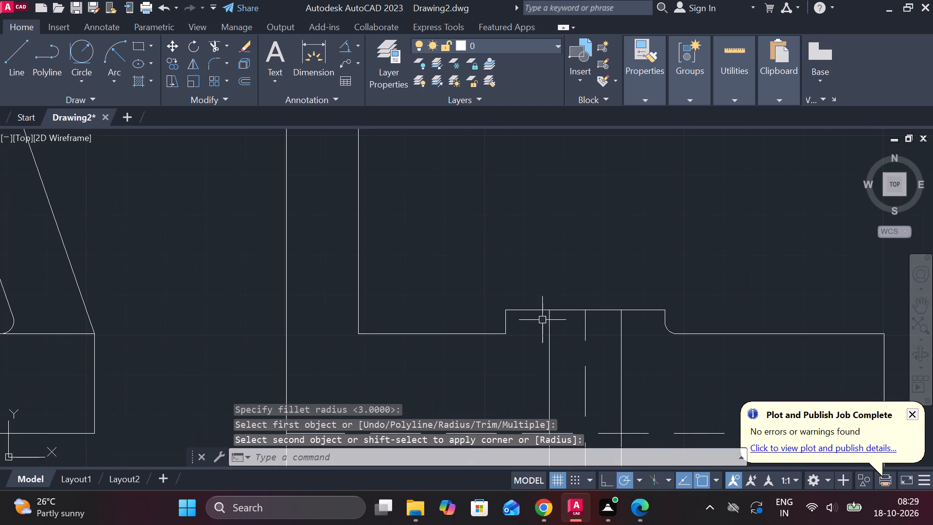
{"action": "key", "text": "c"}
{"action": "key", "text": "Escape"}
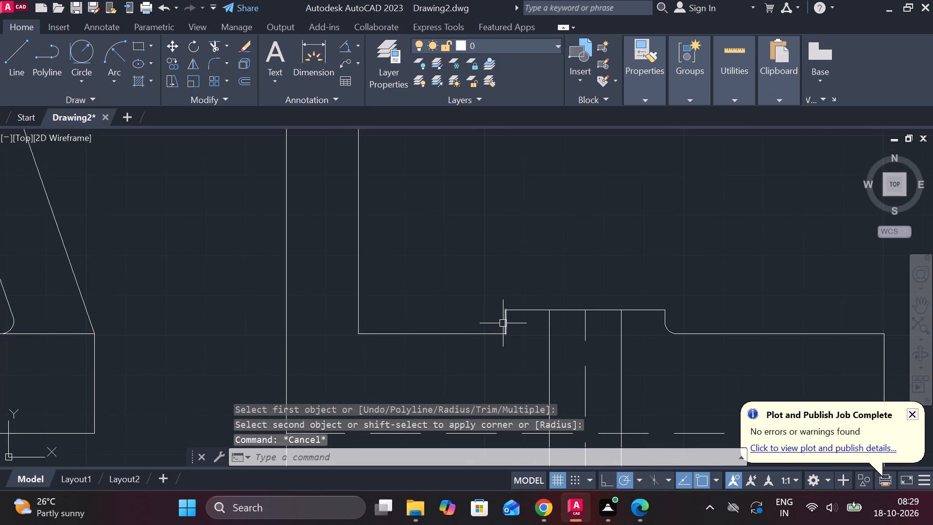
{"action": "key", "text": "space"}
{"action": "left_click", "coordinate": [507, 328]}
{"action": "left_click", "coordinate": [492, 335]}
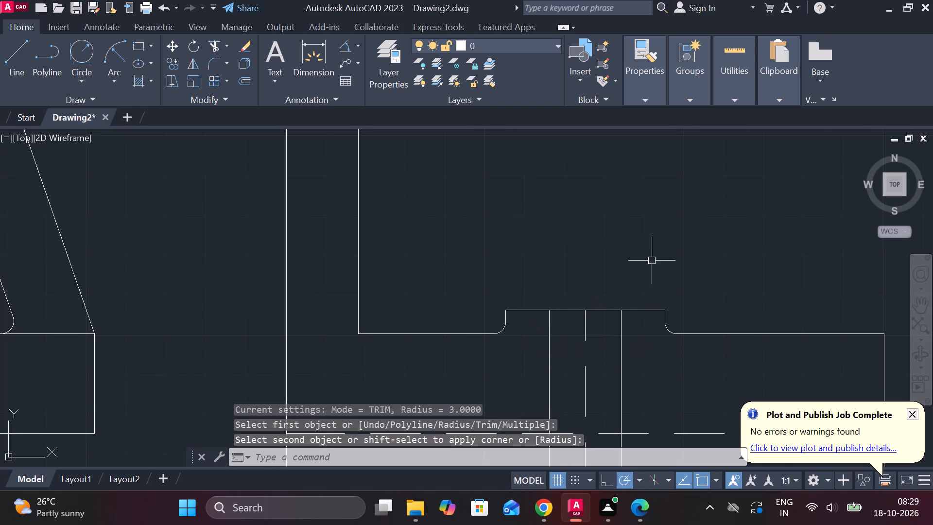
Fillet the upper and lower inner corners of the side view's upright with radius 3.
{"action": "middle_click", "coordinate": [669, 246]}
{"action": "middle_click_drag", "start_coordinate": [656, 249], "coordinate": [647, 323]}
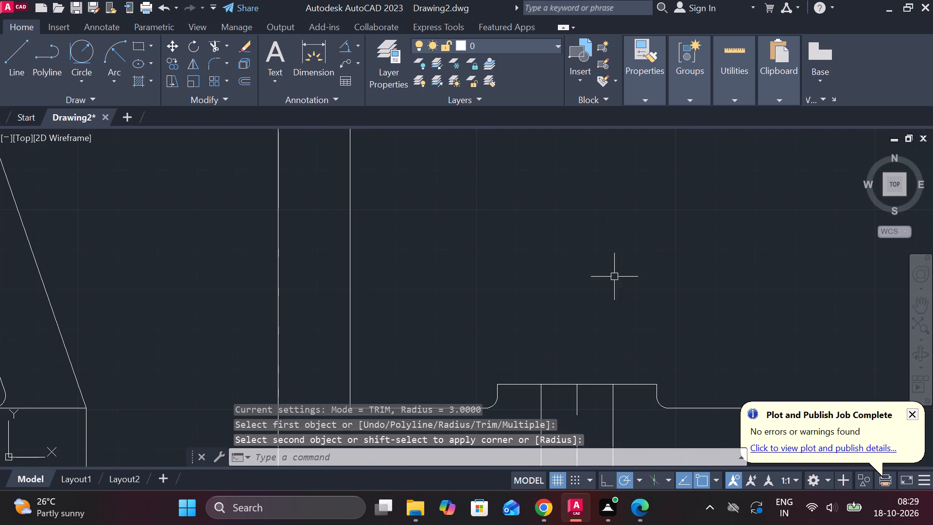
{"action": "middle_click_drag", "start_coordinate": [571, 255], "coordinate": [591, 365]}
{"action": "key", "text": "space"}
{"action": "left_click", "coordinate": [413, 222]}
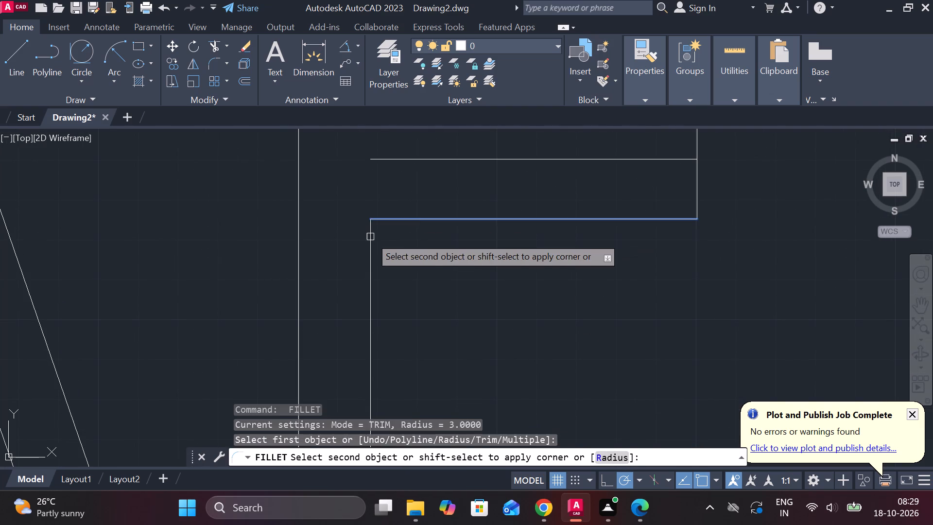
{"action": "left_click", "coordinate": [370, 237]}
{"action": "scroll", "coordinate": [420, 264], "scroll_direction": "down", "scroll_amount": 1}
{"action": "middle_click_drag", "start_coordinate": [431, 312], "coordinate": [455, 192]}
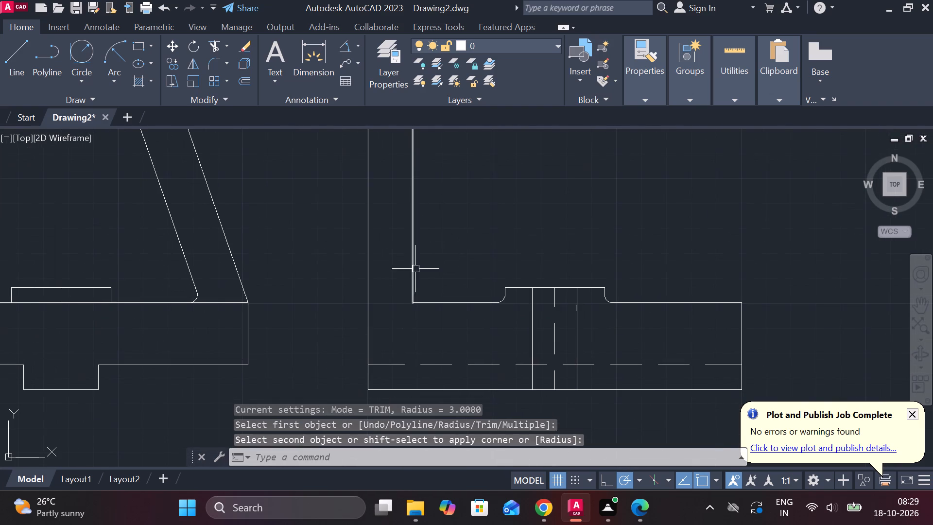
{"action": "key", "text": "space"}
{"action": "left_click", "coordinate": [414, 287]}
{"action": "left_click", "coordinate": [431, 301]}
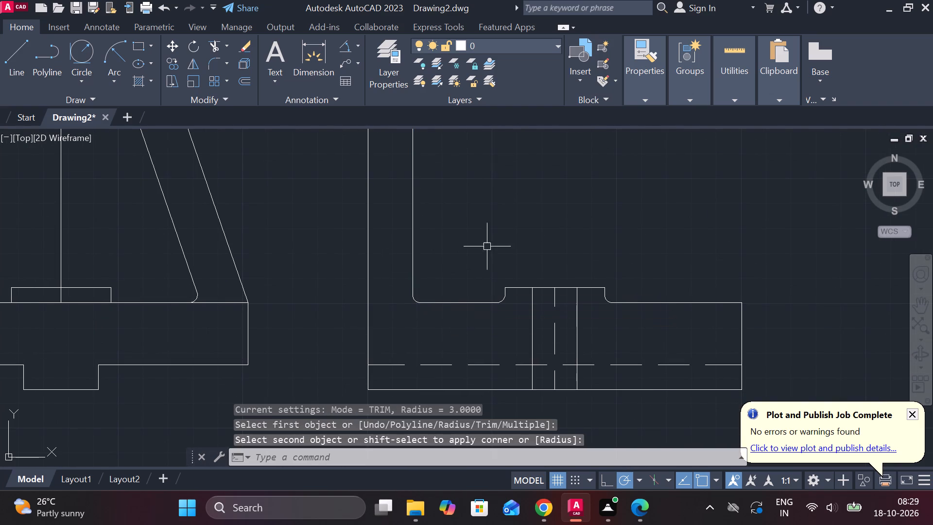
Draw a vertical line from the side view's top edge, 36 from its left corner, down past the bore's lower edge line.
{"action": "scroll", "coordinate": [506, 235], "scroll_direction": "down", "scroll_amount": 1}
{"action": "middle_click_drag", "start_coordinate": [508, 231], "coordinate": [468, 326]}
{"action": "middle_click_drag", "start_coordinate": [451, 298], "coordinate": [449, 349]}
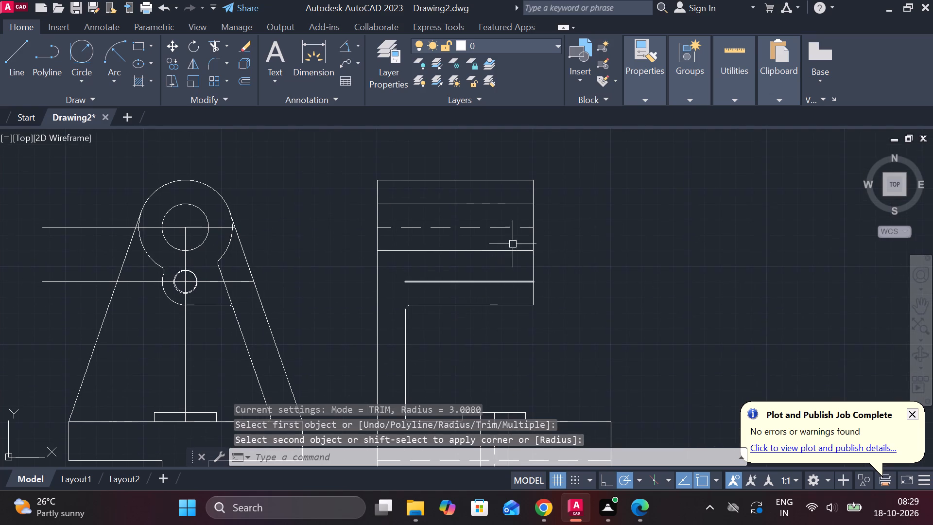
{"action": "key", "text": "Escape"}
{"action": "key", "text": "l"}
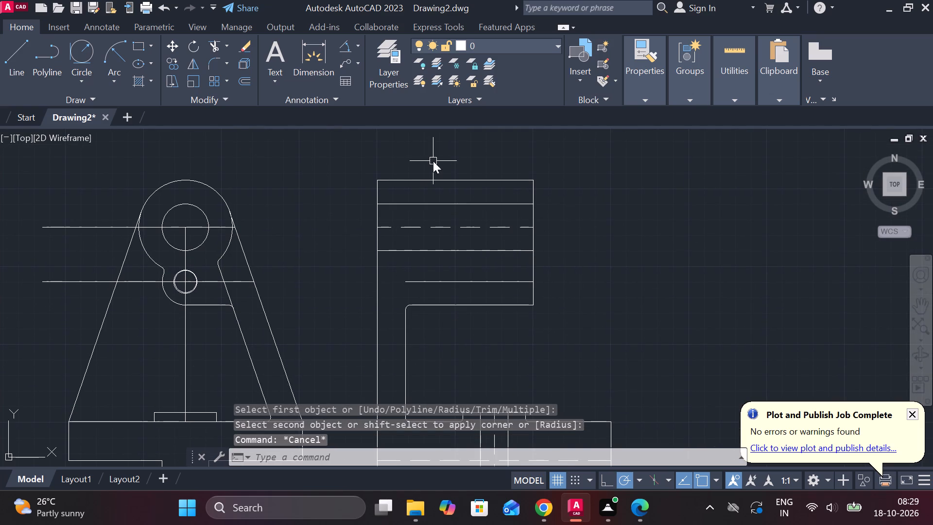
{"action": "key", "text": "Return"}
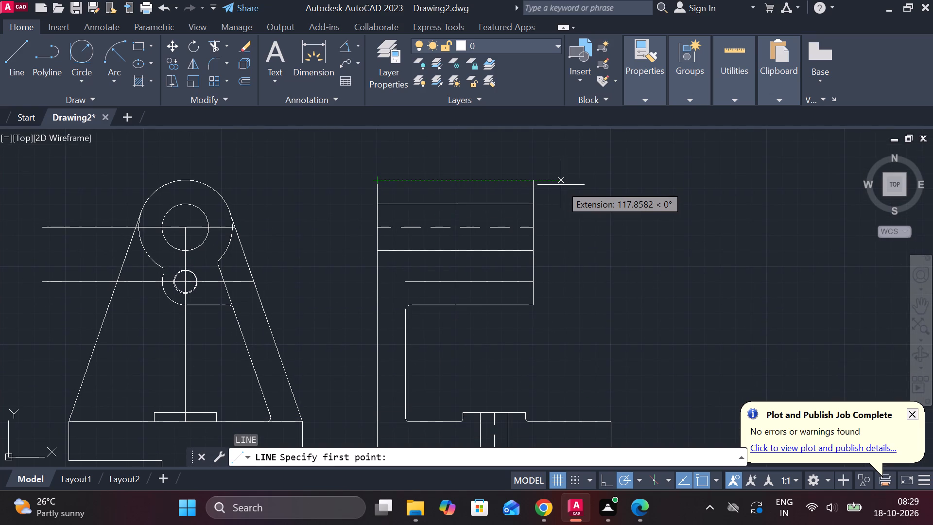
{"action": "type", "text": "36"}
{"action": "key", "text": "Return"}
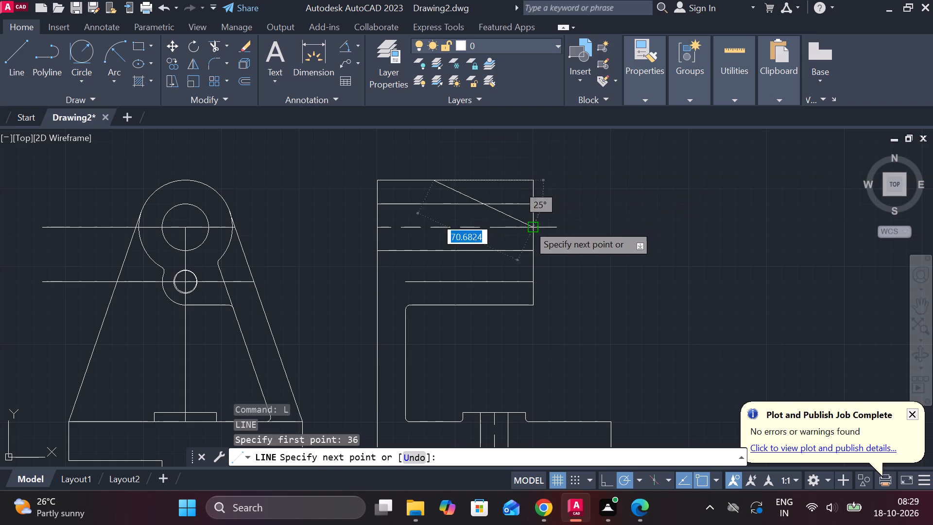
{"action": "scroll", "coordinate": [396, 268], "scroll_direction": "up", "scroll_amount": 1}
{"action": "left_click", "coordinate": [460, 255]}
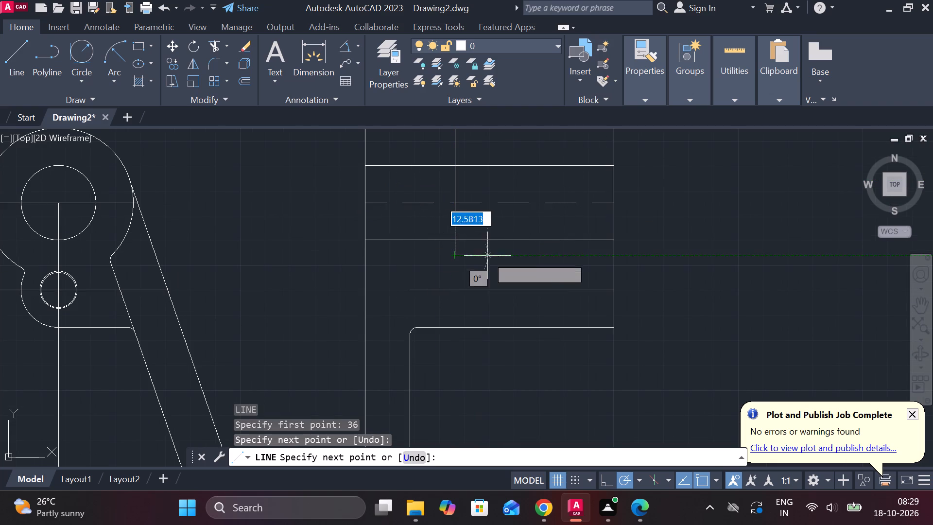
{"action": "key", "text": "Escape"}
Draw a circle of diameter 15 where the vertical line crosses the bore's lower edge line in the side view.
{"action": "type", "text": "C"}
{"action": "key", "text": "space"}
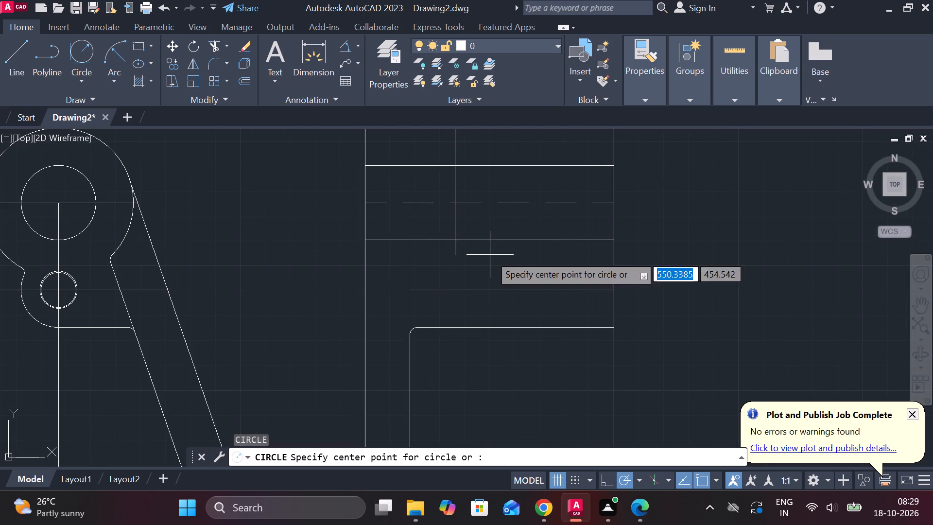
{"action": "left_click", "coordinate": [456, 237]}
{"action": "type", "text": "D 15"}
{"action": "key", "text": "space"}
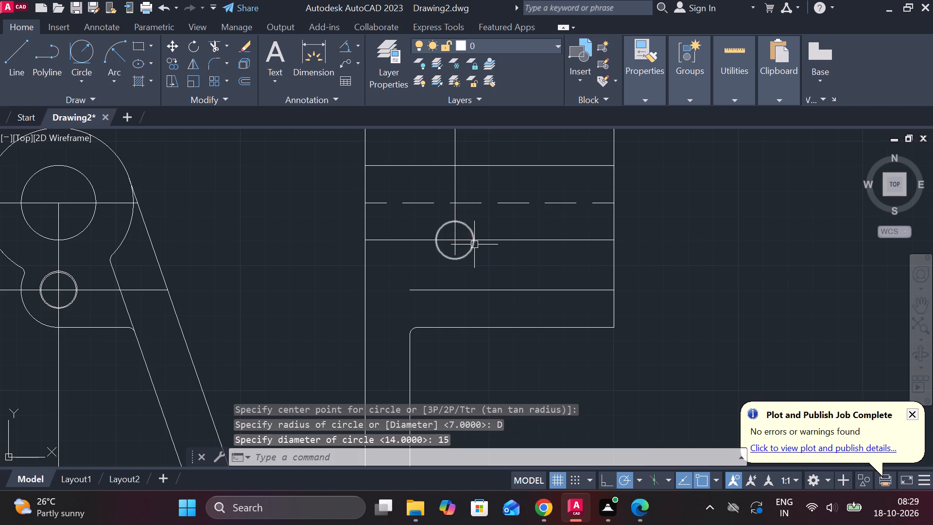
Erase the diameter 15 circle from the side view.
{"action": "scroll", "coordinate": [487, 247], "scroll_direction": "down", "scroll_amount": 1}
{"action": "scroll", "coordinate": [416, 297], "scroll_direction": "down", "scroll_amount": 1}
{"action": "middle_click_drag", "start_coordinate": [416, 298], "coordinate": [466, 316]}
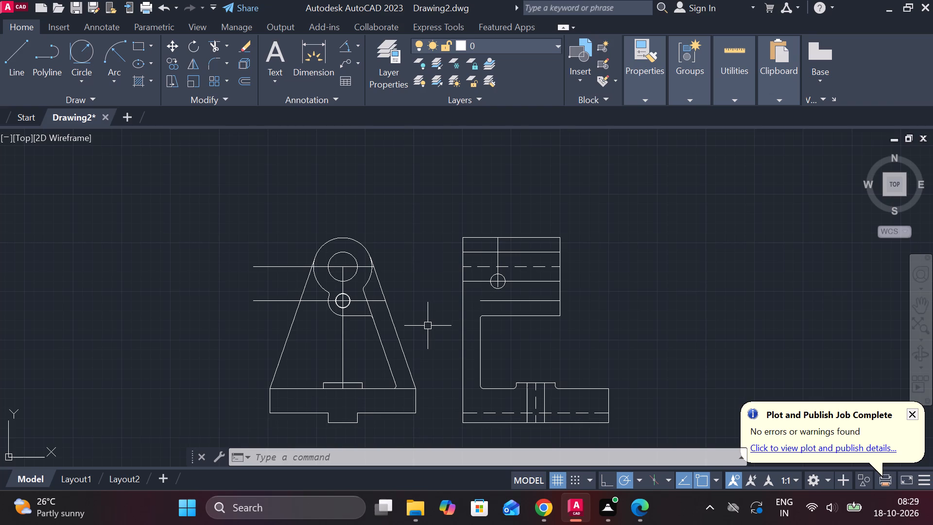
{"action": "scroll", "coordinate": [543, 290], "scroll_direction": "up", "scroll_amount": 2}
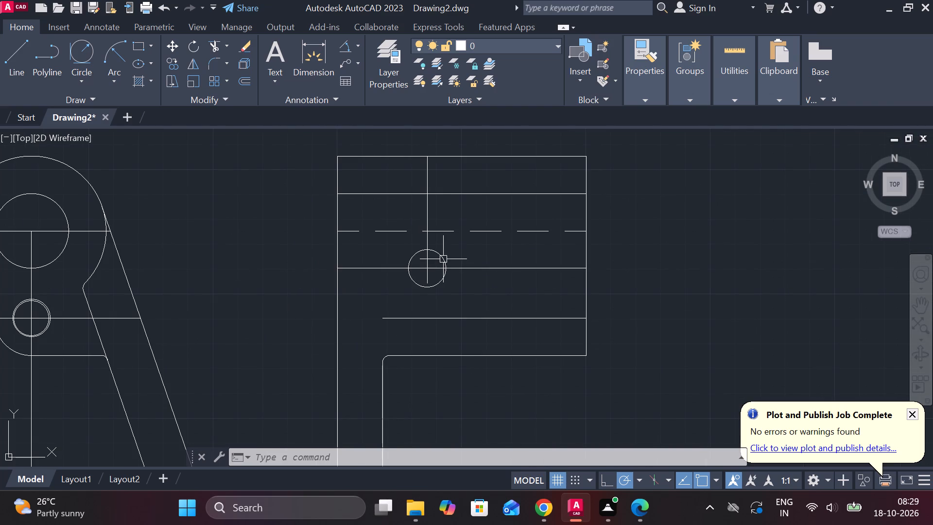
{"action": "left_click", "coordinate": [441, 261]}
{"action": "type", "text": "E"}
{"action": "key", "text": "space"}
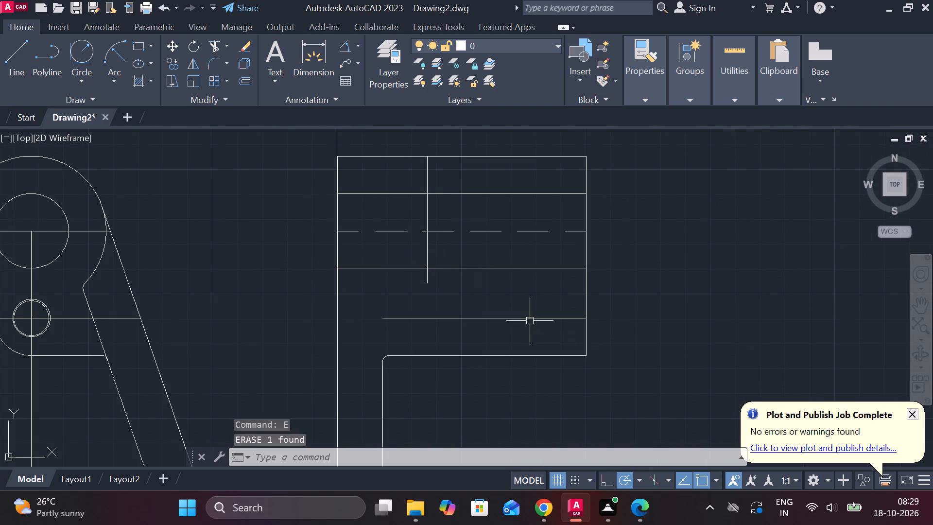
Draw a circle of diameter 12 where the vertical line crosses the bore's lower edge line in the side view.
{"action": "type", "text": "C"}
{"action": "key", "text": "space"}
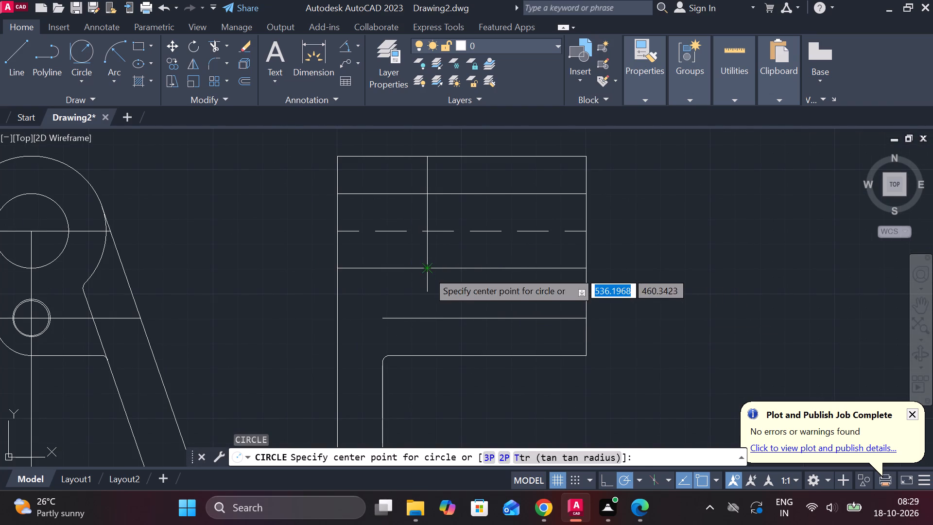
{"action": "left_click", "coordinate": [428, 271]}
{"action": "type", "text": "D 12"}
{"action": "key", "text": "Return"}
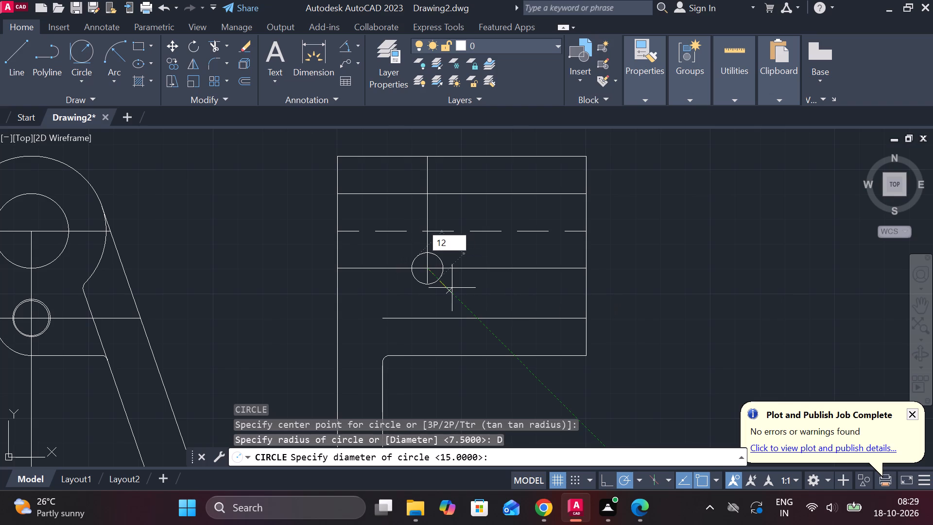
Draw a concentric circle of diameter 10 inside the diameter 12 circle in the side view.
{"action": "scroll", "coordinate": [452, 288], "scroll_direction": "down", "scroll_amount": 2}
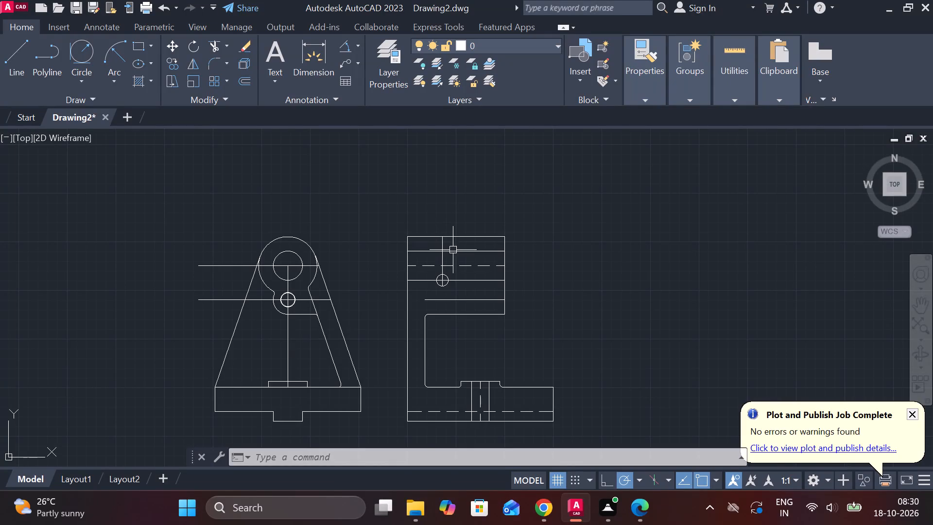
{"action": "scroll", "coordinate": [407, 321], "scroll_direction": "up", "scroll_amount": 2}
{"action": "type", "text": "C"}
{"action": "key", "text": "space"}
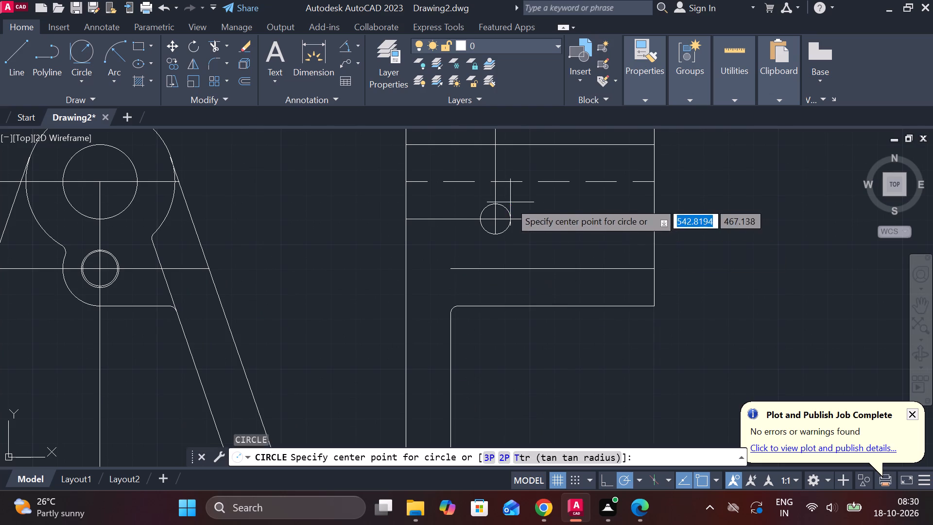
{"action": "scroll", "coordinate": [508, 198], "scroll_direction": "up", "scroll_amount": 1}
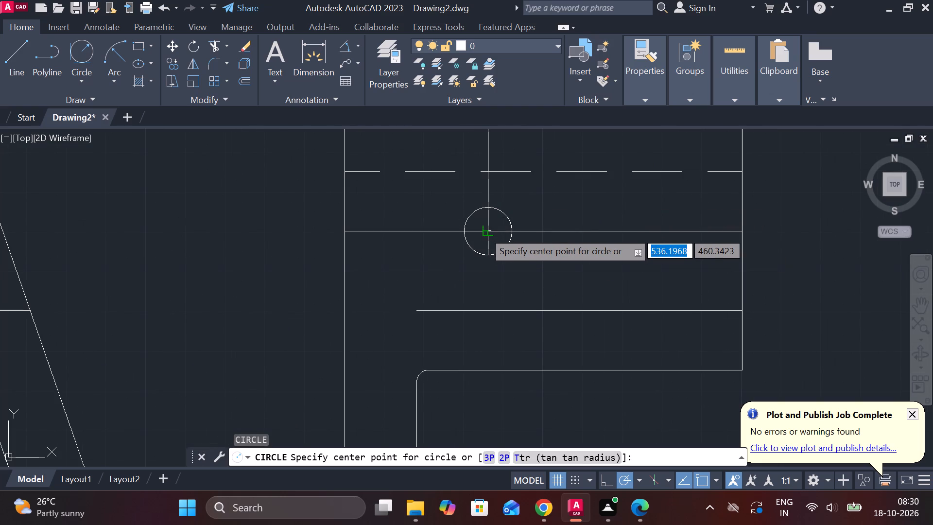
{"action": "left_click", "coordinate": [488, 230]}
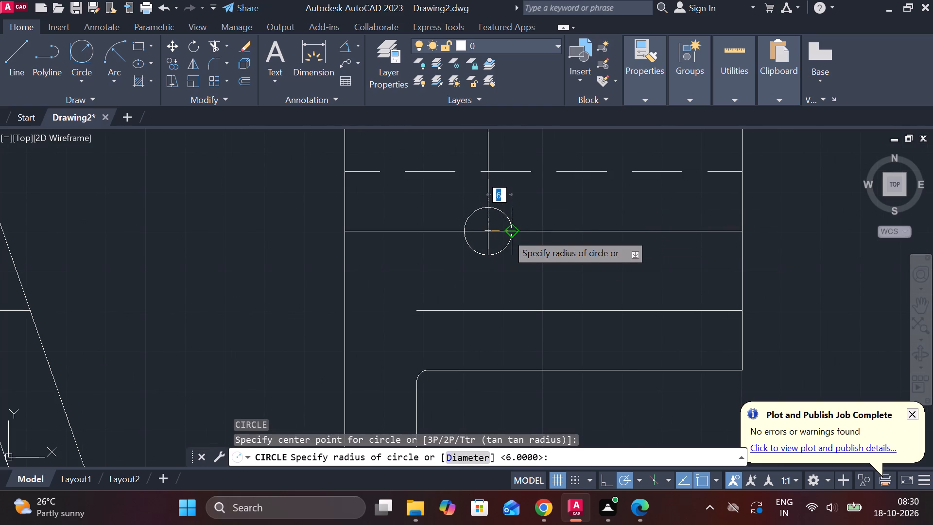
{"action": "type", "text": "D"}
{"action": "key", "text": "space"}
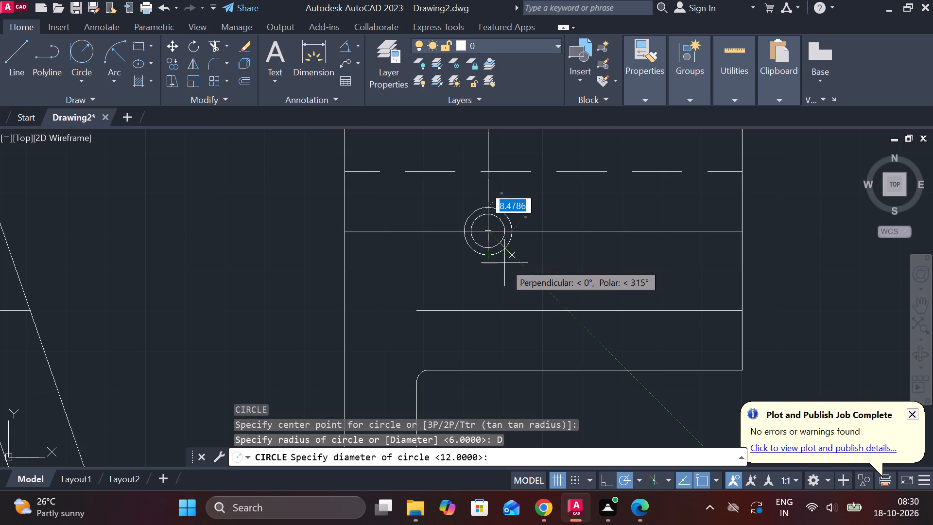
{"action": "scroll", "coordinate": [504, 263], "scroll_direction": "up", "scroll_amount": 2}
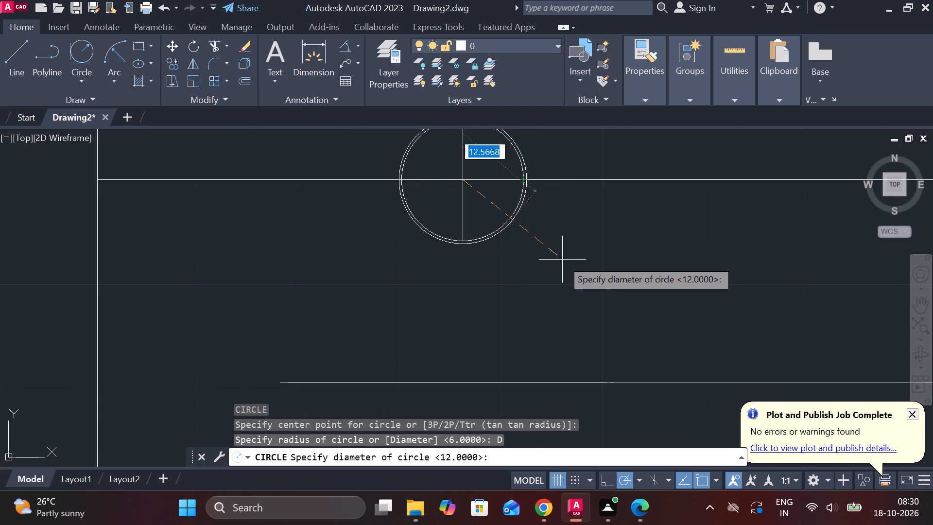
{"action": "type", "text": "10"}
{"action": "key", "text": "Return"}
Draw a horizontal projection line about 230 long from the top of the diameter 12 circle across the front view.
{"action": "scroll", "coordinate": [533, 255], "scroll_direction": "down", "scroll_amount": 4}
{"action": "middle_click_drag", "start_coordinate": [533, 255], "coordinate": [559, 260]}
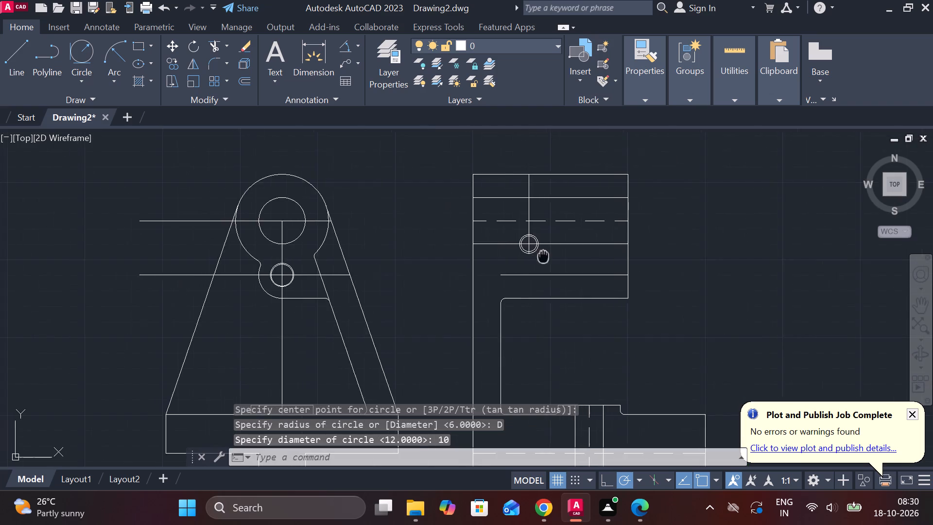
{"action": "middle_click_drag", "start_coordinate": [559, 260], "coordinate": [571, 262]}
{"action": "key", "text": "l"}
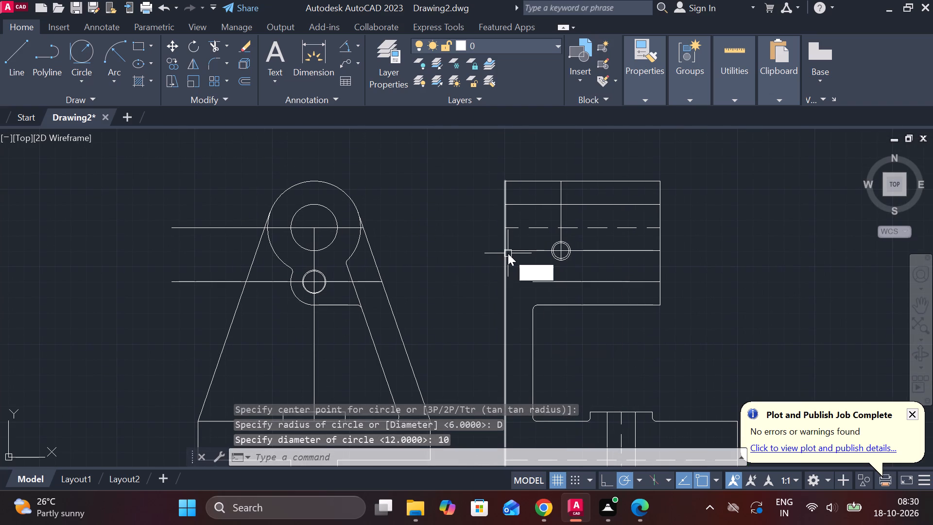
{"action": "key", "text": "Return"}
{"action": "scroll", "coordinate": [541, 245], "scroll_direction": "up", "scroll_amount": 2}
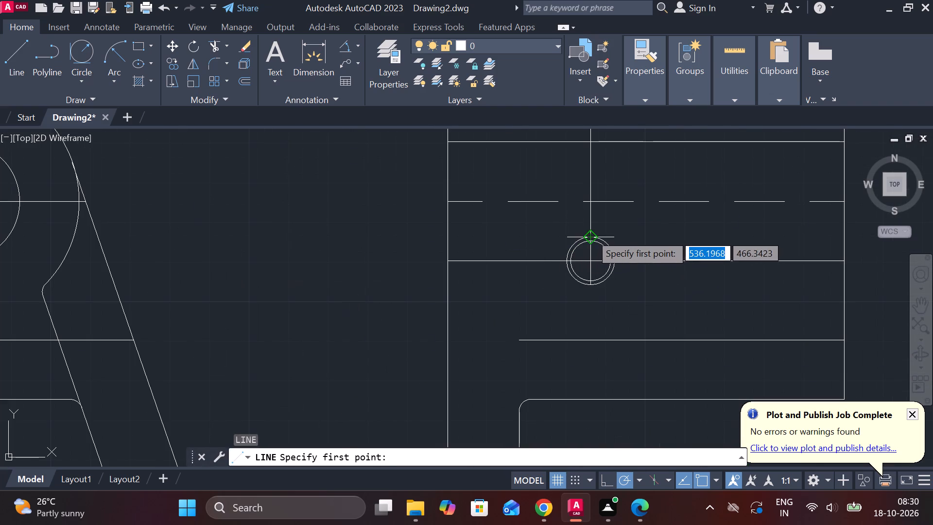
{"action": "left_click", "coordinate": [590, 234]}
{"action": "scroll", "coordinate": [466, 245], "scroll_direction": "down", "scroll_amount": 1}
{"action": "middle_click_drag", "start_coordinate": [452, 247], "coordinate": [604, 247]}
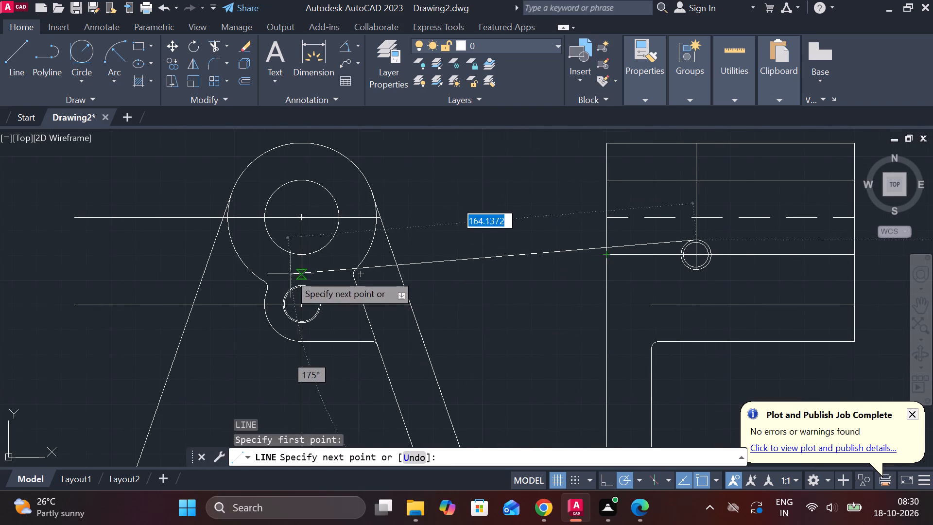
{"action": "middle_click_drag", "start_coordinate": [290, 274], "coordinate": [412, 271]}
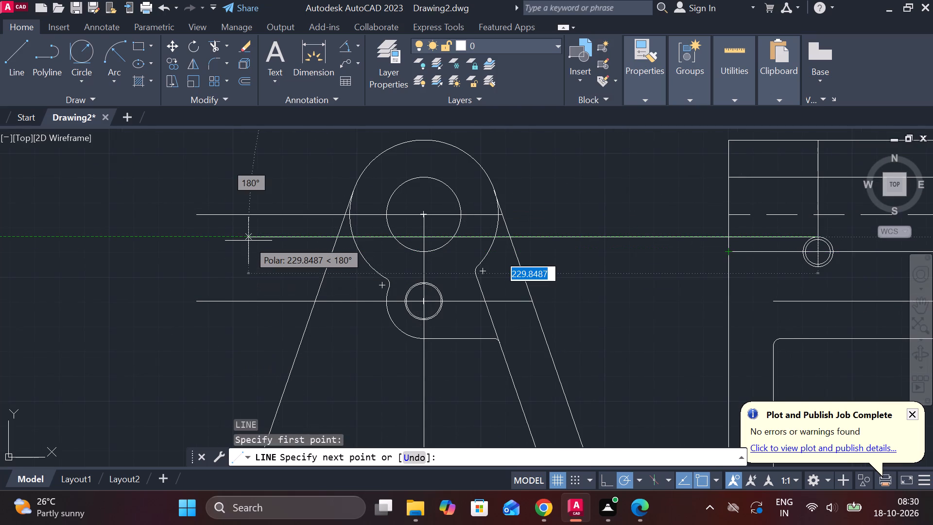
{"action": "left_click", "coordinate": [248, 241]}
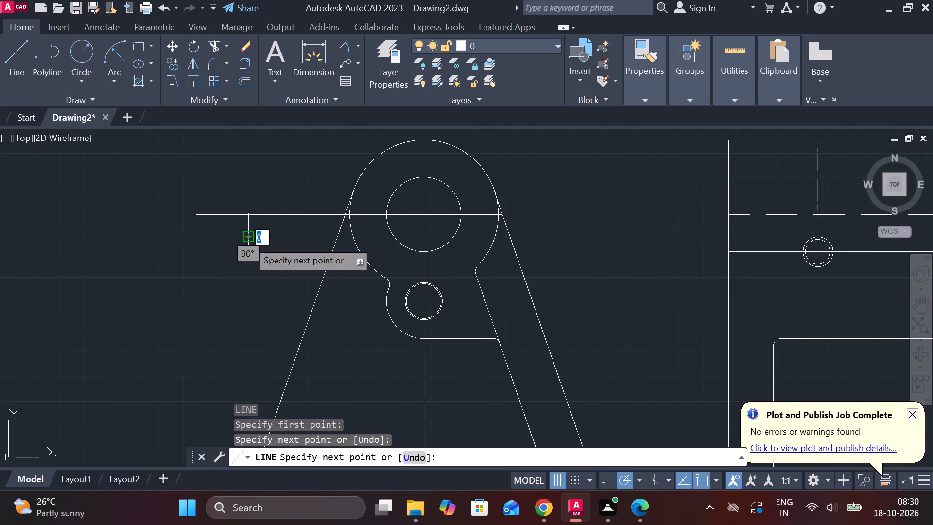
{"action": "key", "text": "Escape"}
Draw a horizontal projection line about 220 long from the bottom of the diameter 12 circle across the front view.
{"action": "key", "text": "space"}
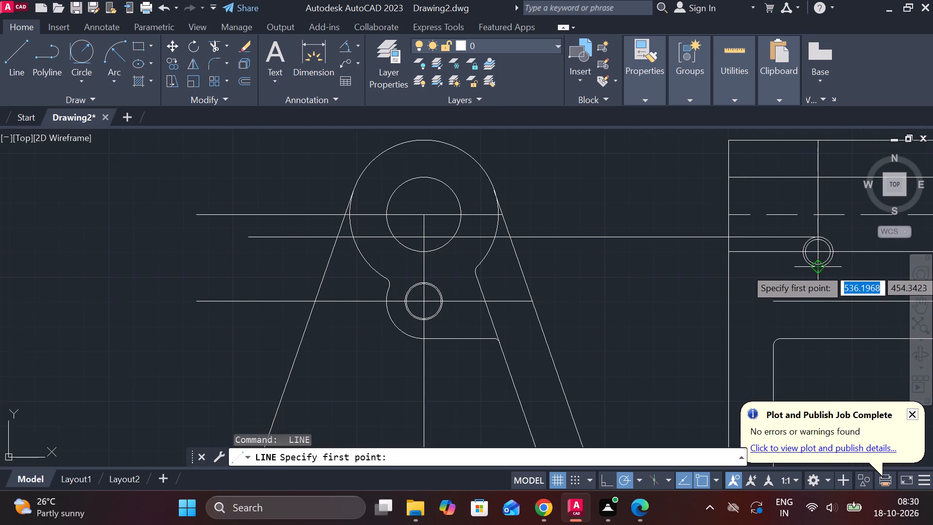
{"action": "left_click", "coordinate": [822, 268]}
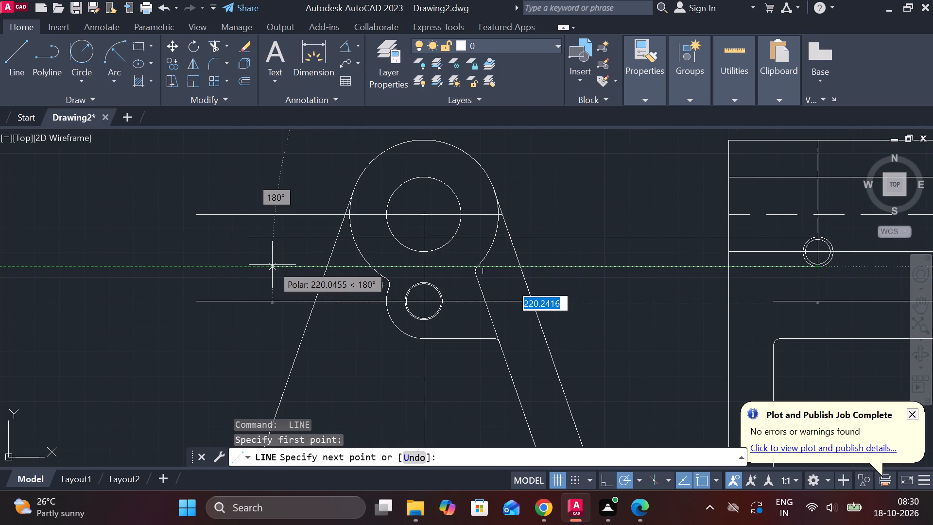
{"action": "left_click", "coordinate": [272, 265]}
{"action": "key", "text": "Escape"}
Draw a horizontal projection line about 285 long from the top of the diameter 10 circle across the front view.
{"action": "scroll", "coordinate": [688, 262], "scroll_direction": "up", "scroll_amount": 1}
{"action": "middle_click_drag", "start_coordinate": [688, 262], "coordinate": [537, 344]}
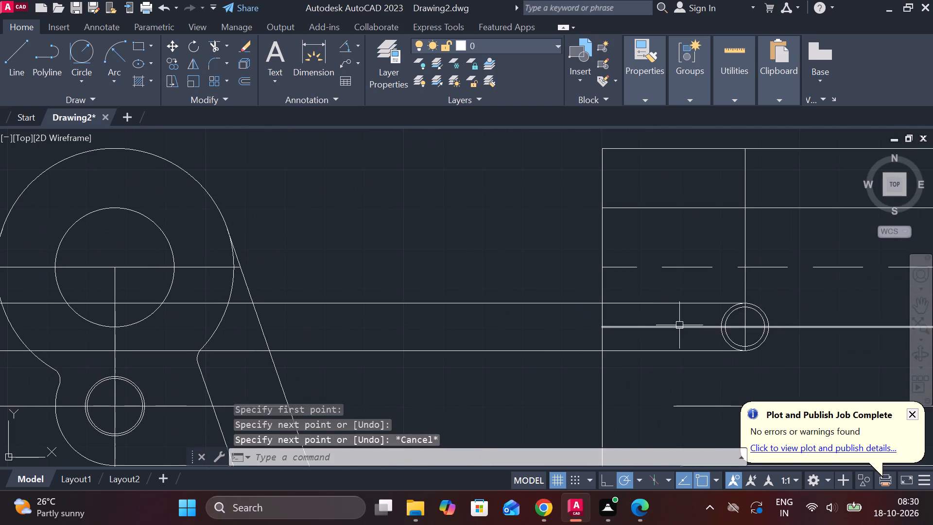
{"action": "scroll", "coordinate": [680, 325], "scroll_direction": "down", "scroll_amount": 1}
{"action": "scroll", "coordinate": [737, 317], "scroll_direction": "up", "scroll_amount": 2}
{"action": "key", "text": "space"}
{"action": "left_click", "coordinate": [696, 312]}
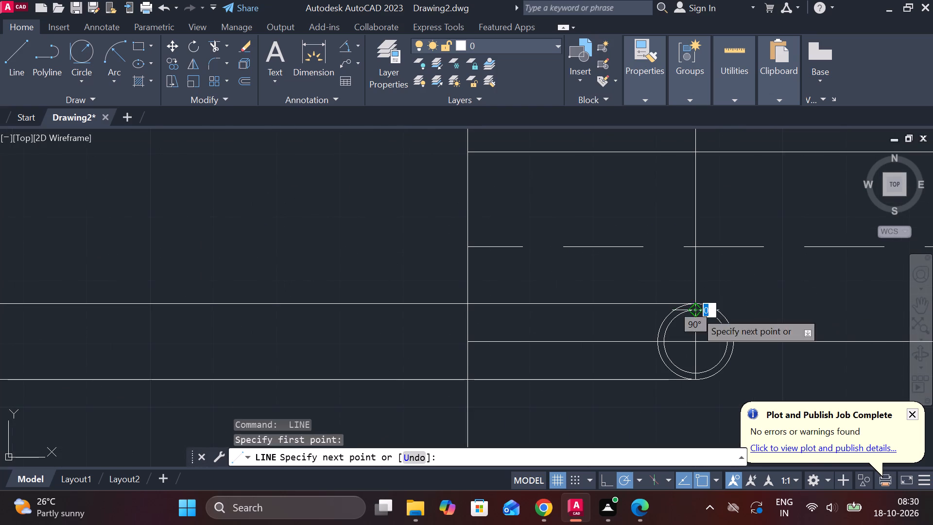
{"action": "scroll", "coordinate": [586, 317], "scroll_direction": "down", "scroll_amount": 2}
{"action": "middle_click_drag", "start_coordinate": [592, 318], "coordinate": [752, 345]}
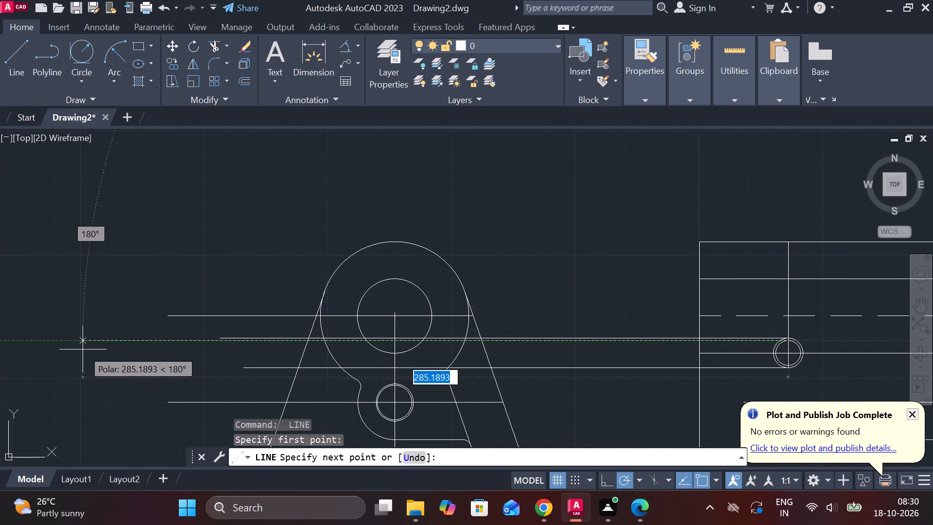
{"action": "left_click", "coordinate": [83, 350]}
{"action": "key", "text": "Escape"}
Draw a horizontal projection line from the bottom of the diameter 10 circle across and past the front view.
{"action": "middle_click_drag", "start_coordinate": [615, 314], "coordinate": [605, 314]}
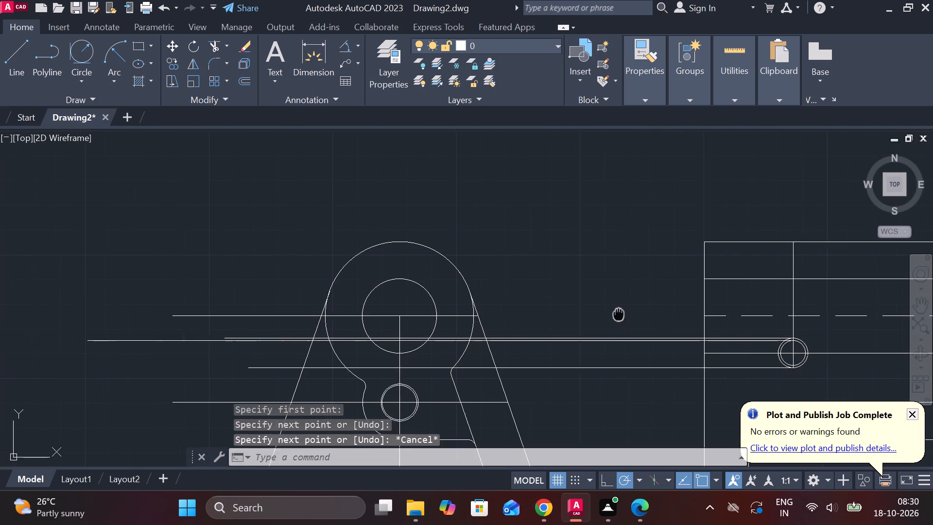
{"action": "middle_click_drag", "start_coordinate": [605, 314], "coordinate": [567, 272]}
{"action": "key", "text": "space"}
{"action": "scroll", "coordinate": [728, 336], "scroll_direction": "up", "scroll_amount": 3}
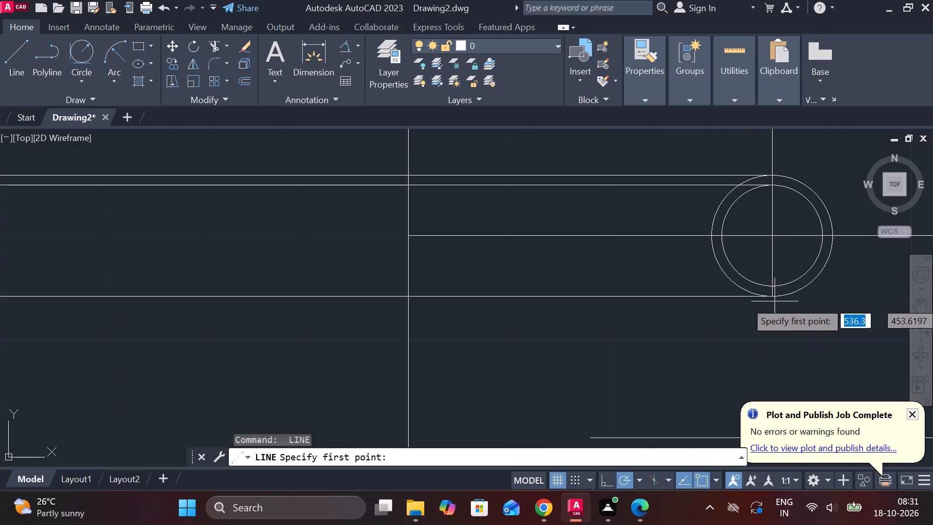
{"action": "left_click", "coordinate": [777, 287]}
{"action": "scroll", "coordinate": [542, 282], "scroll_direction": "down", "scroll_amount": 3}
{"action": "middle_click_drag", "start_coordinate": [430, 283], "coordinate": [679, 304]}
{"action": "left_click", "coordinate": [221, 302]}
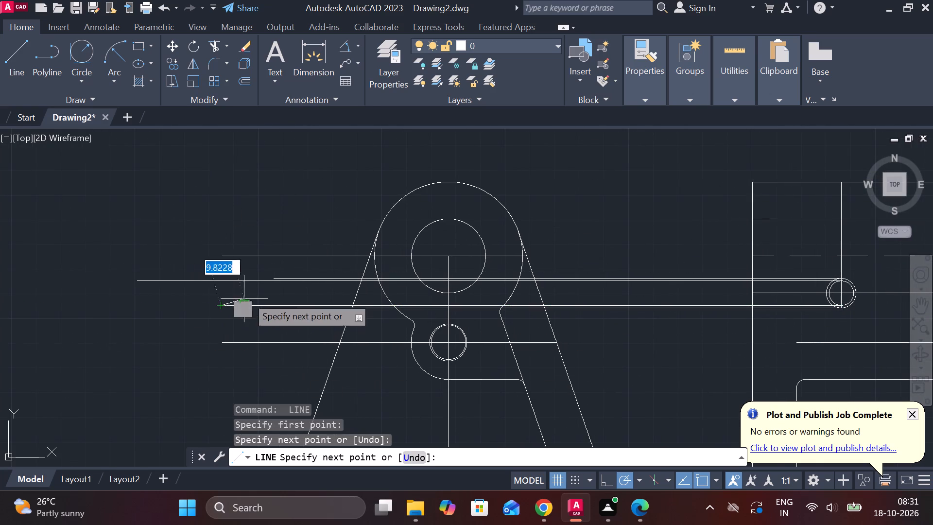
{"action": "key", "text": "Escape"}
Trim the four small-hole projection lines in the gap between the front and side views.
{"action": "type", "text": "TR"}
{"action": "key", "text": "space"}
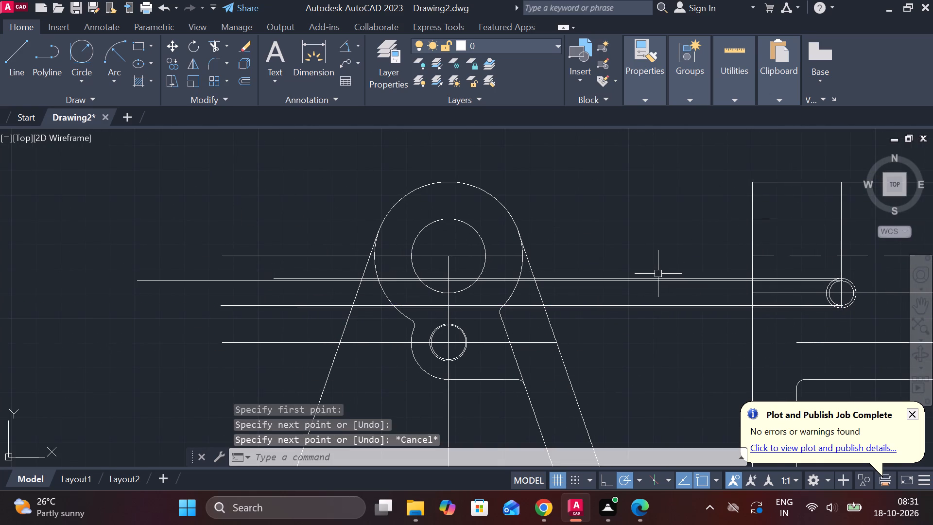
{"action": "left_click_drag", "start_coordinate": [701, 239], "coordinate": [698, 356]}
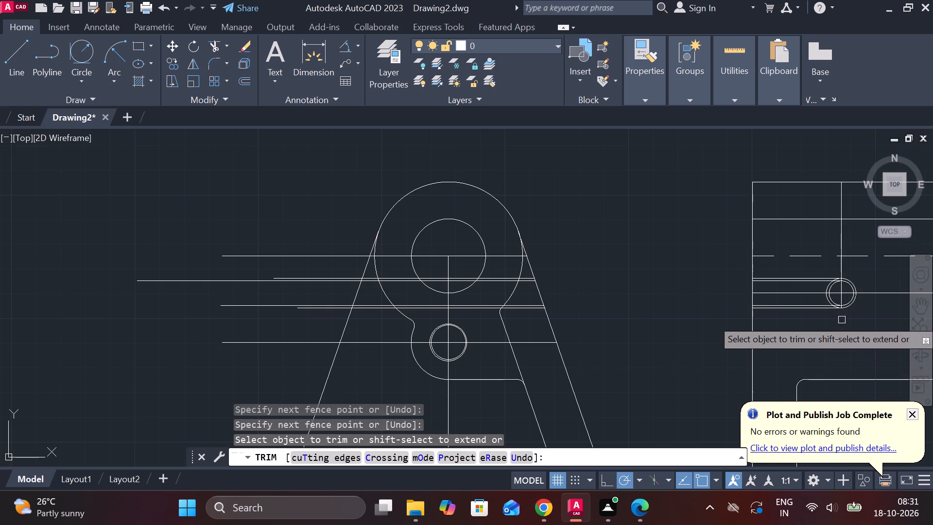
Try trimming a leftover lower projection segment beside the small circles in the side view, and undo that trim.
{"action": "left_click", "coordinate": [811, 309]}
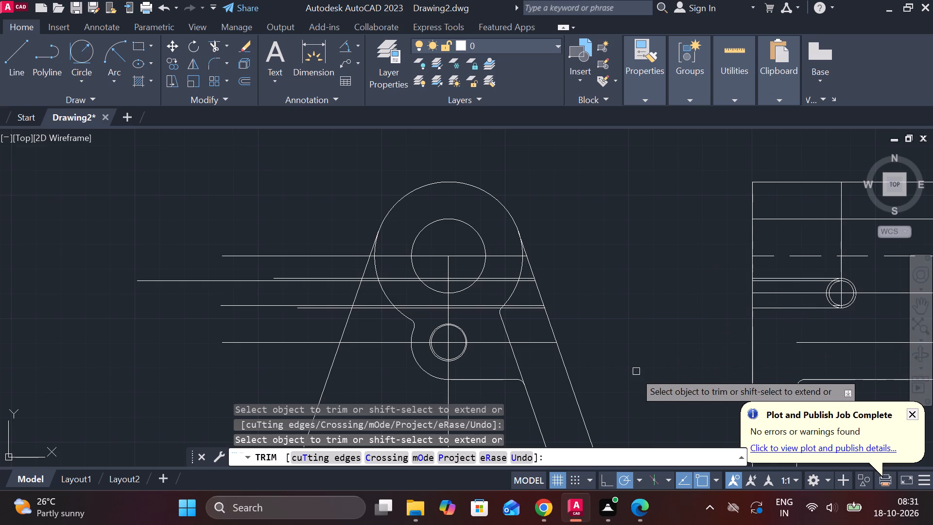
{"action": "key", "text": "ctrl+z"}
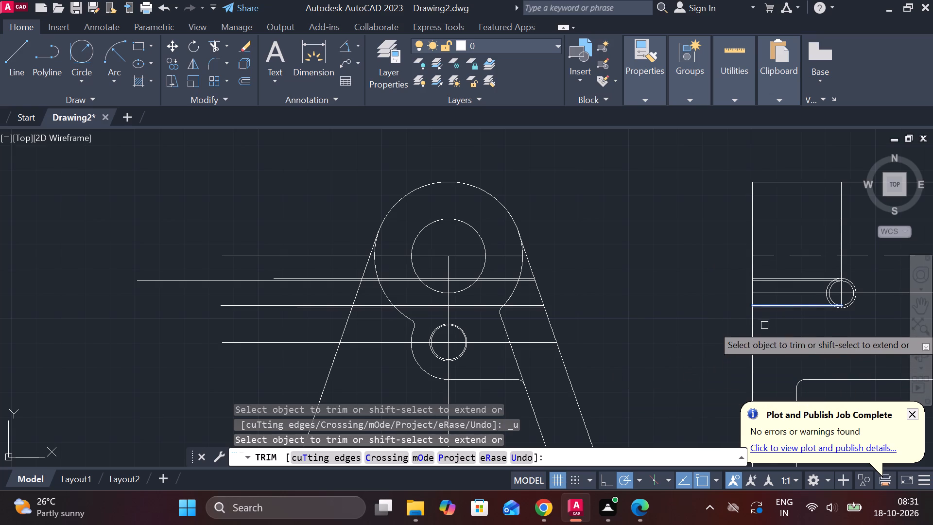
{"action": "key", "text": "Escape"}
Erase the four leftover projection segments between the side view's left edge and the small concentric circles.
{"action": "left_click", "coordinate": [777, 309]}
{"action": "left_click", "coordinate": [778, 305]}
{"action": "left_click", "coordinate": [778, 311]}
{"action": "left_click", "coordinate": [780, 311]}
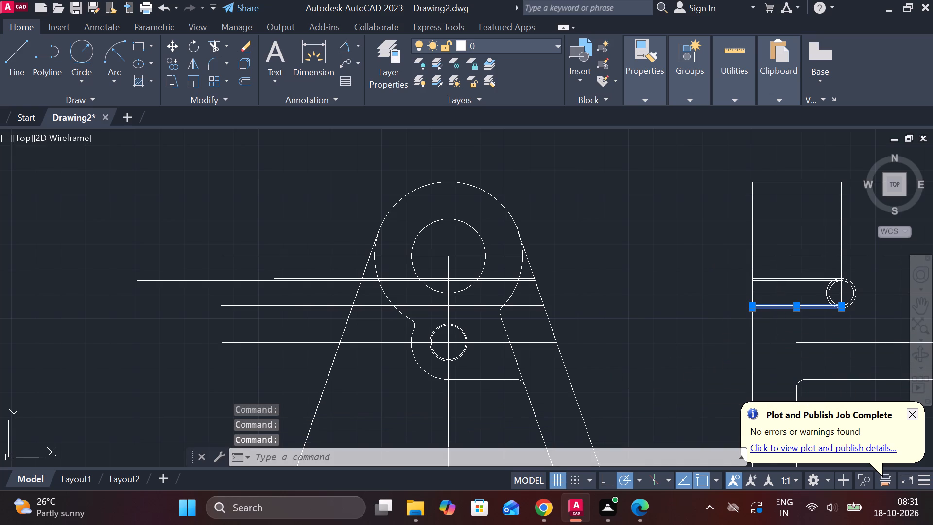
{"action": "left_click", "coordinate": [787, 274]}
{"action": "left_click", "coordinate": [790, 277]}
{"action": "left_click", "coordinate": [789, 280]}
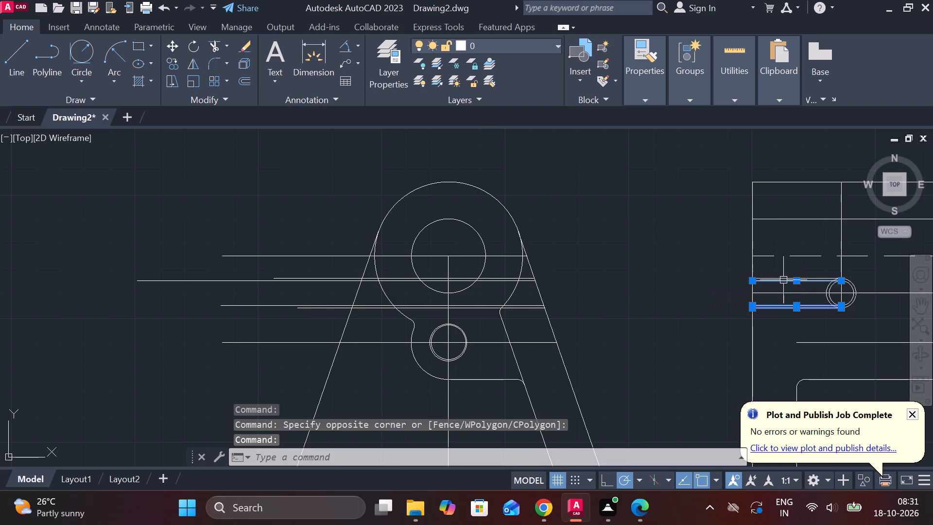
{"action": "left_click", "coordinate": [783, 280]}
{"action": "left_click", "coordinate": [783, 280]}
{"action": "scroll", "coordinate": [780, 278], "scroll_direction": "up", "scroll_amount": 3}
{"action": "left_click", "coordinate": [779, 278]}
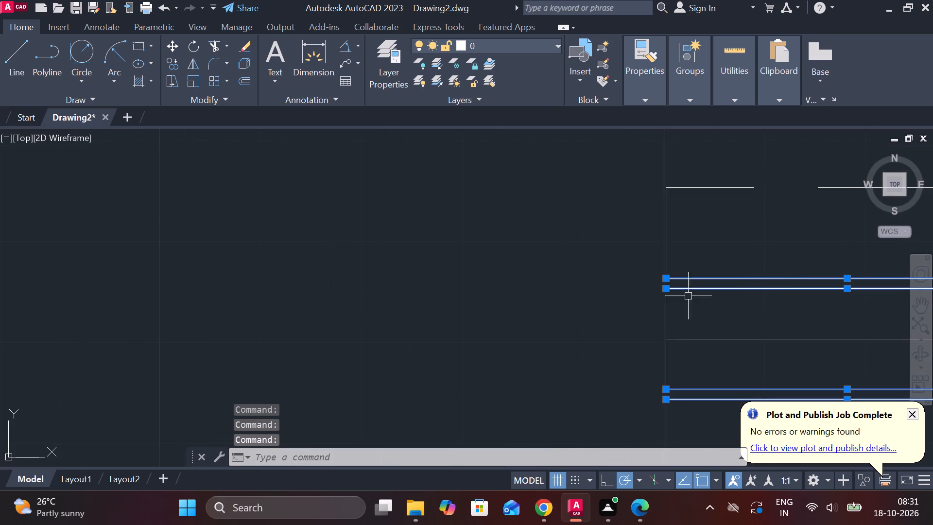
{"action": "type", "text": "E"}
{"action": "key", "text": "space"}
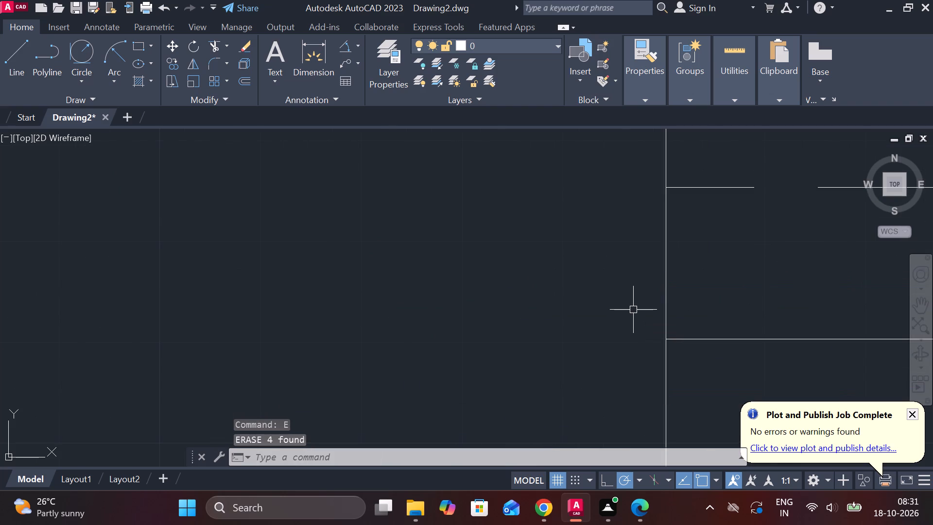
Offset the front view's vertical centre line 25 to the right.
{"action": "scroll", "coordinate": [633, 310], "scroll_direction": "down", "scroll_amount": 2}
{"action": "scroll", "coordinate": [590, 312], "scroll_direction": "down", "scroll_amount": 1}
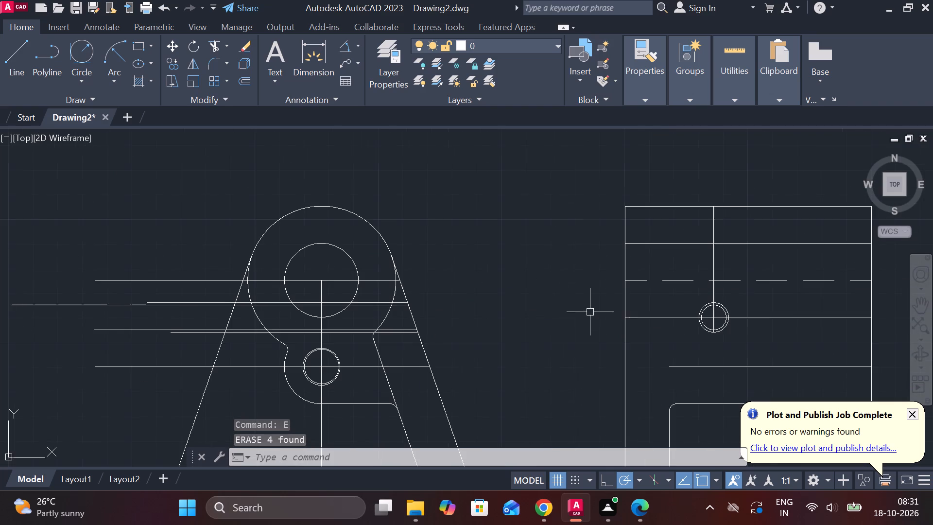
{"action": "middle_click_drag", "start_coordinate": [450, 295], "coordinate": [571, 279]}
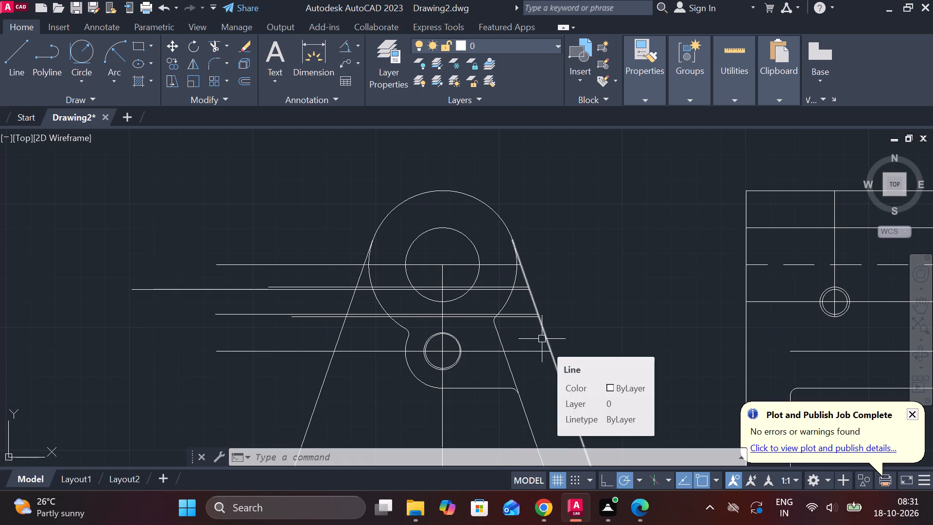
{"action": "left_click", "coordinate": [442, 305]}
{"action": "key", "text": "Escape"}
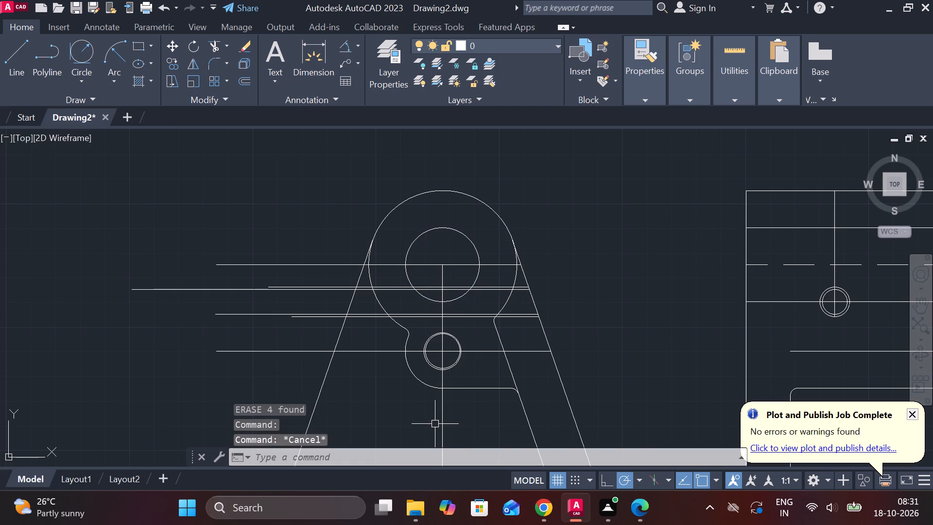
{"action": "left_click", "coordinate": [446, 416]}
{"action": "key", "text": "o"}
{"action": "key", "text": "Return"}
{"action": "key", "text": "Return"}
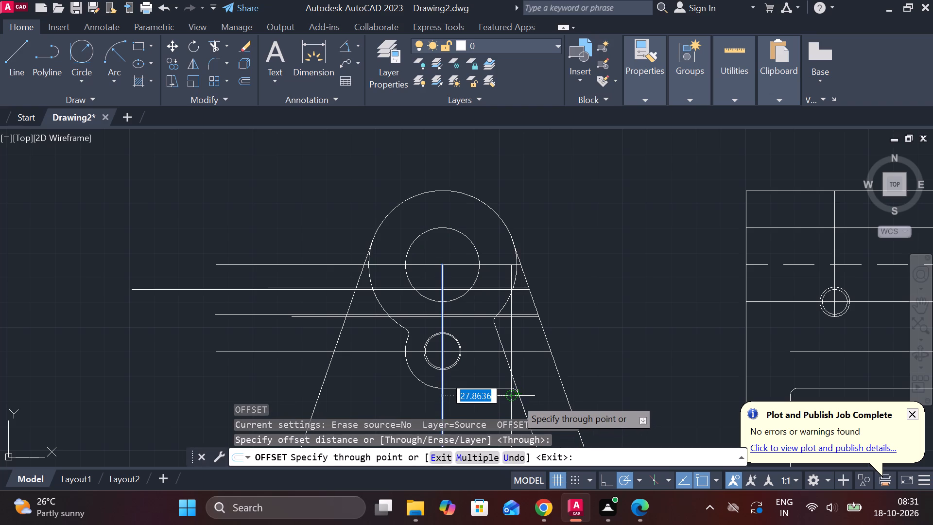
{"action": "type", "text": "25"}
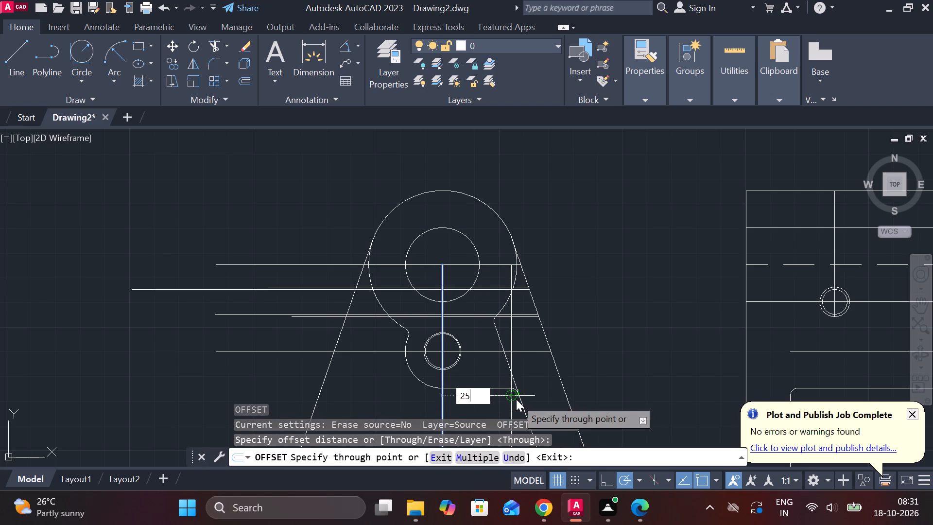
{"action": "key", "text": "space"}
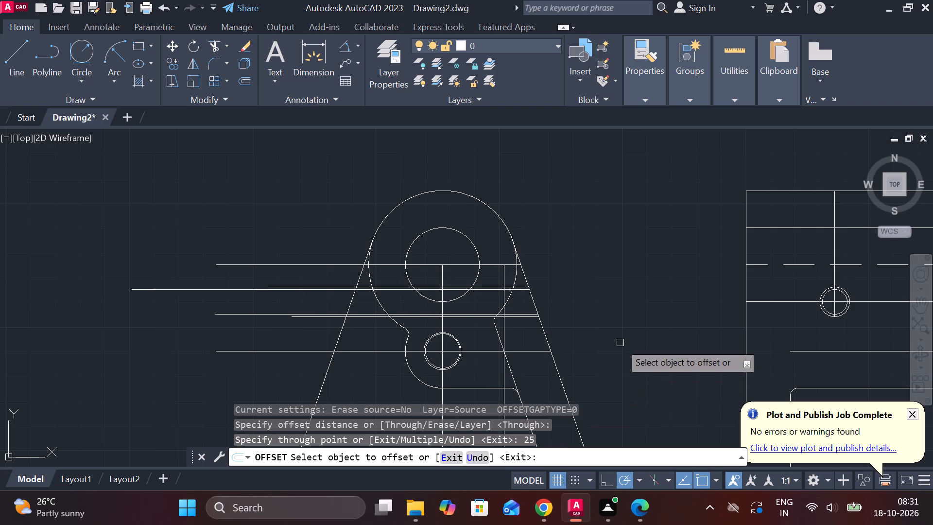
{"action": "scroll", "coordinate": [548, 287], "scroll_direction": "up", "scroll_amount": 1}
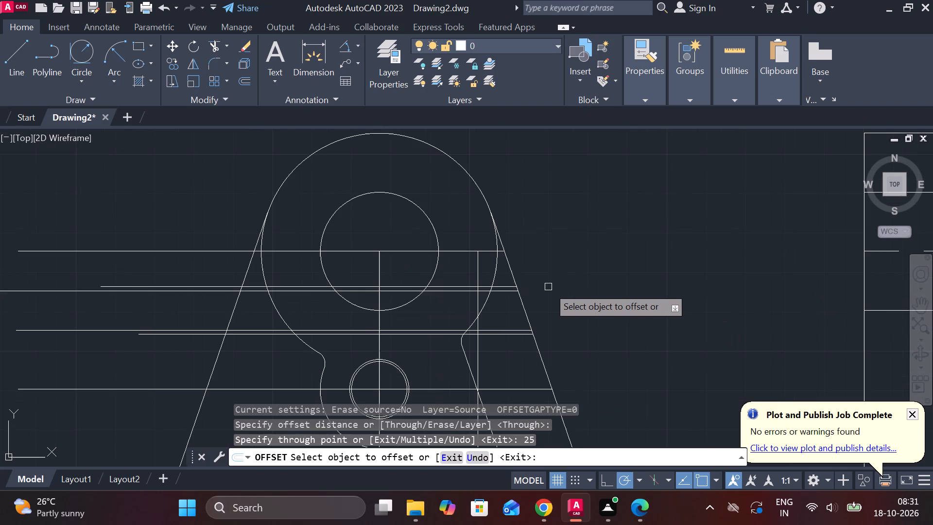
{"action": "key", "text": "Escape"}
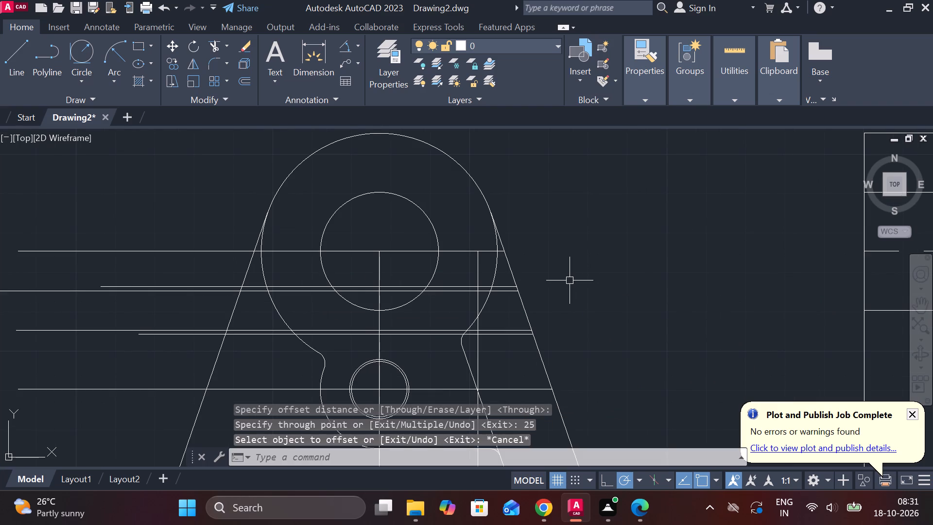
Trim the ends of the four projection lines extending beyond the front view's left slanted edge.
{"action": "type", "text": "TR"}
{"action": "key", "text": "space"}
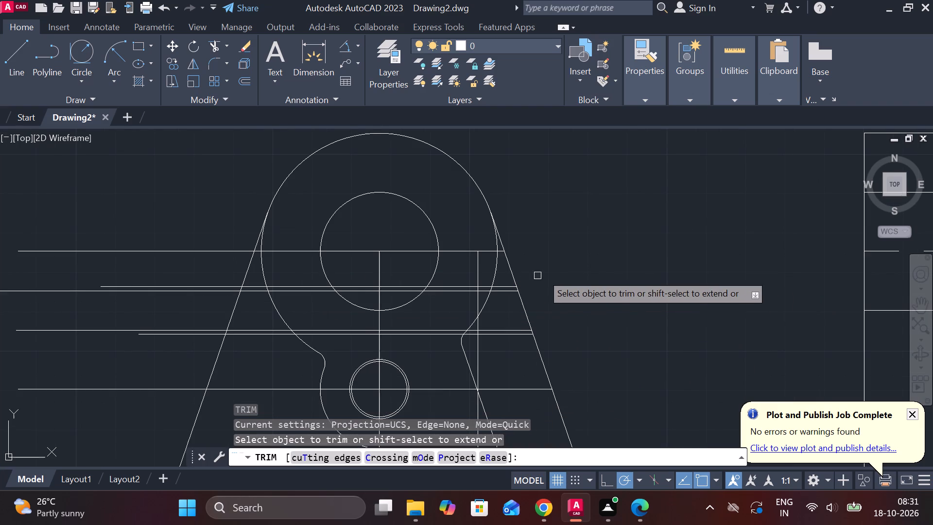
{"action": "middle_click_drag", "start_coordinate": [317, 323], "coordinate": [417, 328]}
{"action": "left_click", "coordinate": [315, 294]}
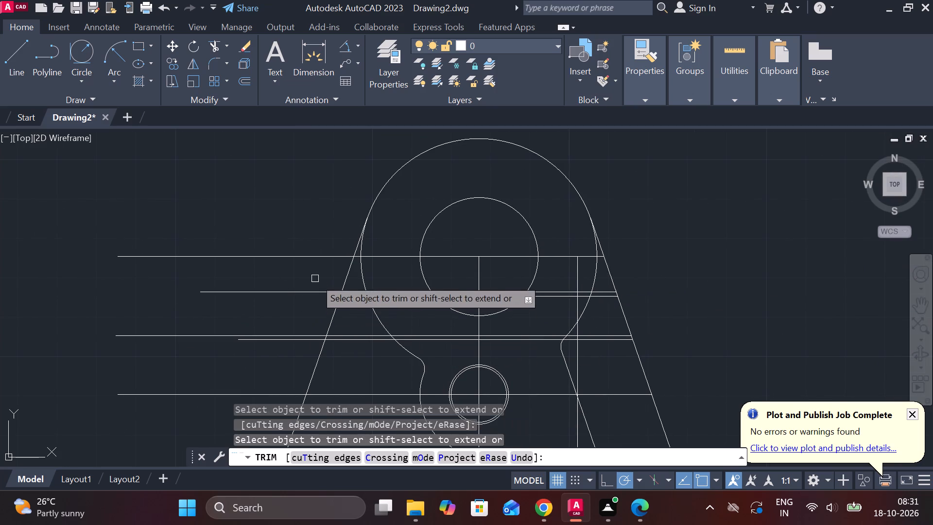
{"action": "left_click_drag", "start_coordinate": [315, 278], "coordinate": [288, 375]}
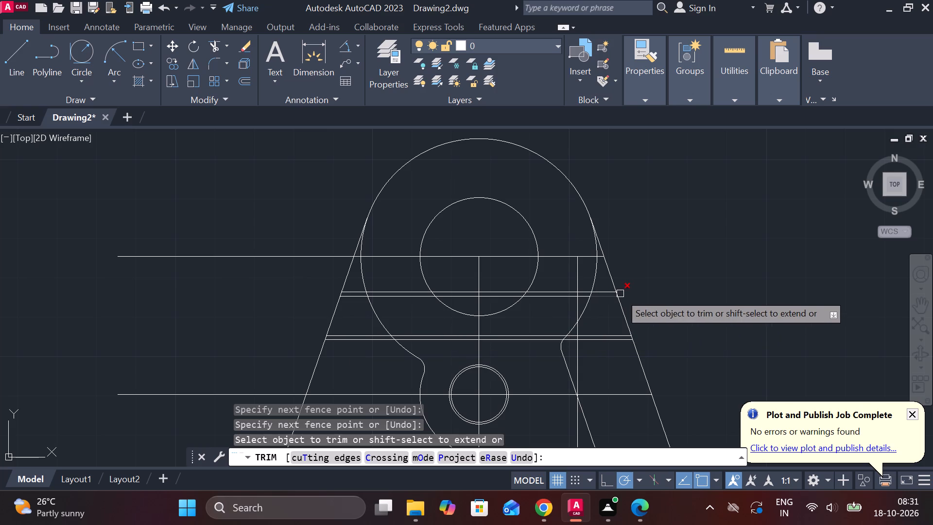
{"action": "middle_click_drag", "start_coordinate": [665, 310], "coordinate": [648, 289]}
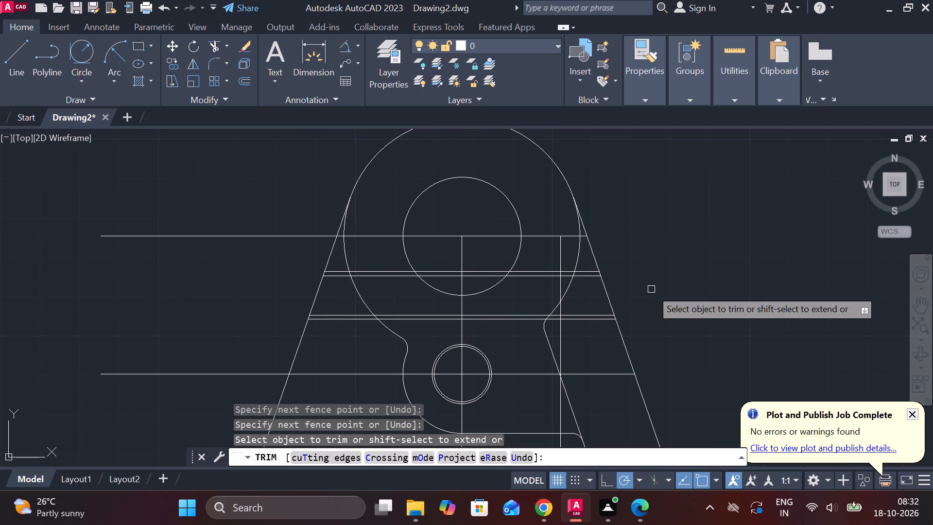
{"action": "scroll", "coordinate": [651, 289], "scroll_direction": "down", "scroll_amount": 1}
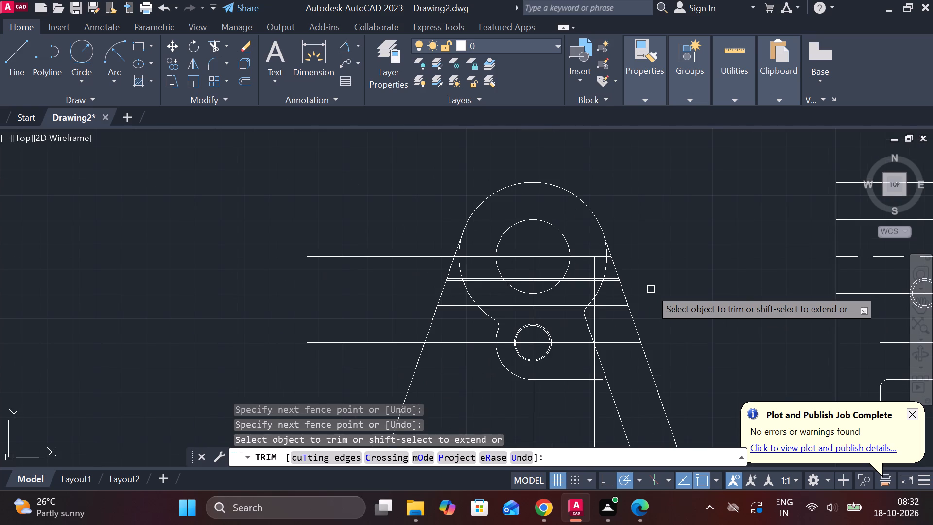
Erase the vertical line offset to the right of the front view's centre line.
{"action": "key", "text": "Escape"}
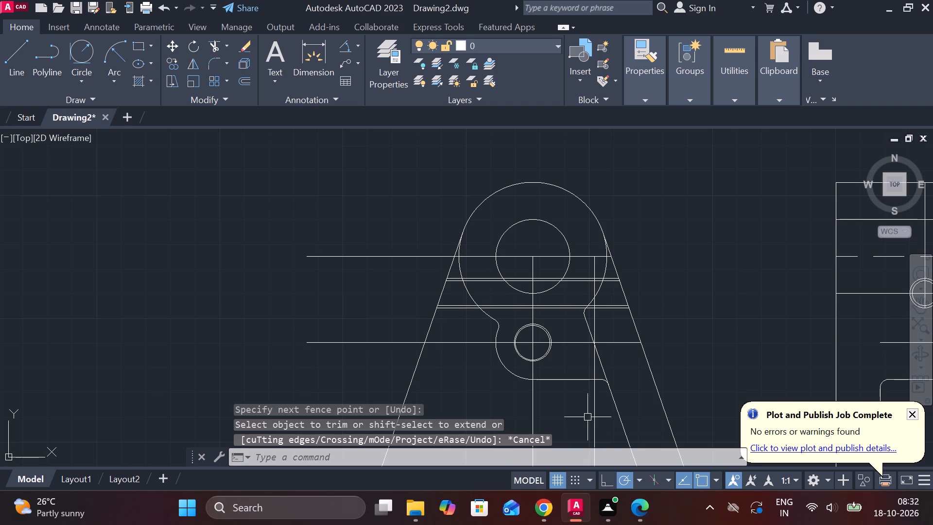
{"action": "left_click", "coordinate": [596, 407]}
{"action": "type", "text": "E"}
{"action": "key", "text": "space"}
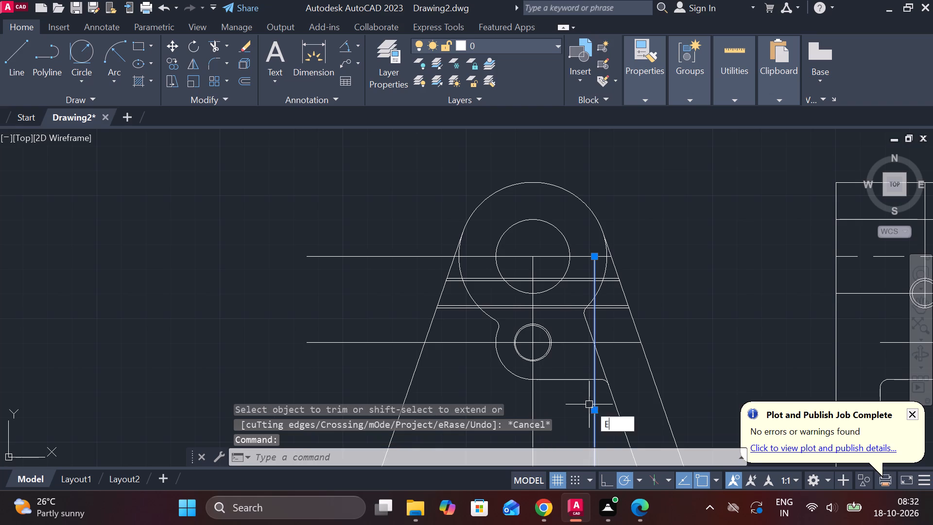
Offset the front view's vertical centre line 32 to the right.
{"action": "left_click", "coordinate": [535, 414]}
{"action": "key", "text": "o"}
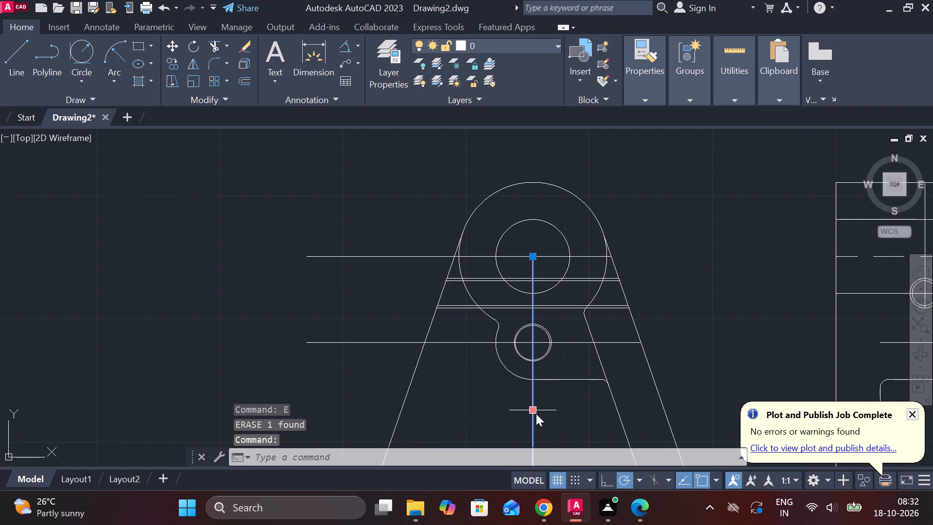
{"action": "key", "text": "Return"}
{"action": "key", "text": "Return"}
{"action": "type", "text": "32"}
{"action": "key", "text": "space"}
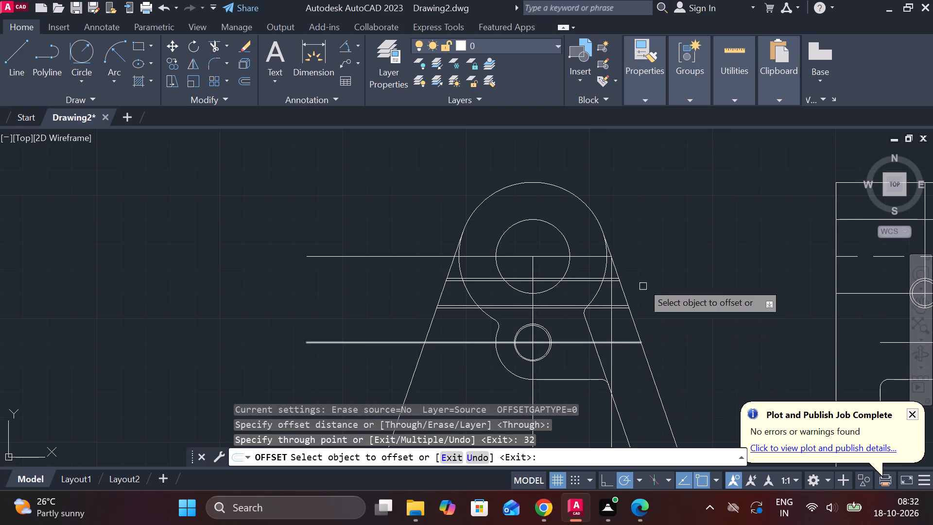
{"action": "scroll", "coordinate": [638, 263], "scroll_direction": "up", "scroll_amount": 2}
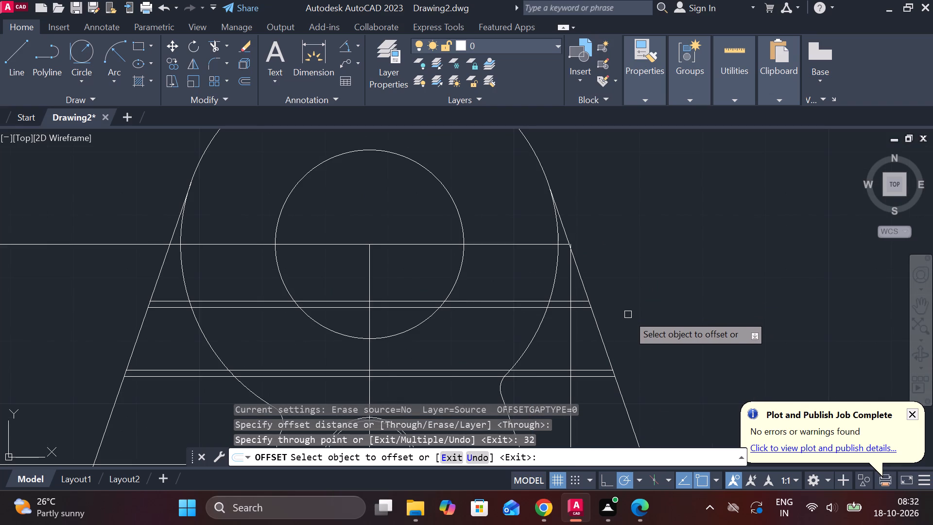
{"action": "middle_click_drag", "start_coordinate": [627, 325], "coordinate": [622, 286]}
{"action": "key", "text": "Escape"}
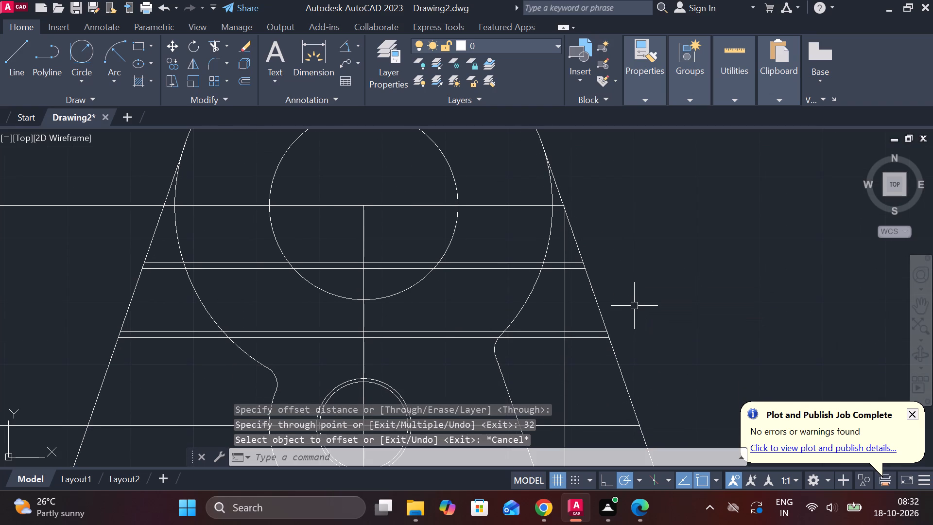
Draw a short horizontal line from the offset vertical line across the right slanted edge, and trim its overhang beyond that edge.
{"action": "key", "text": "l"}
{"action": "key", "text": "Return"}
{"action": "middle_click_drag", "start_coordinate": [635, 306], "coordinate": [633, 297]}
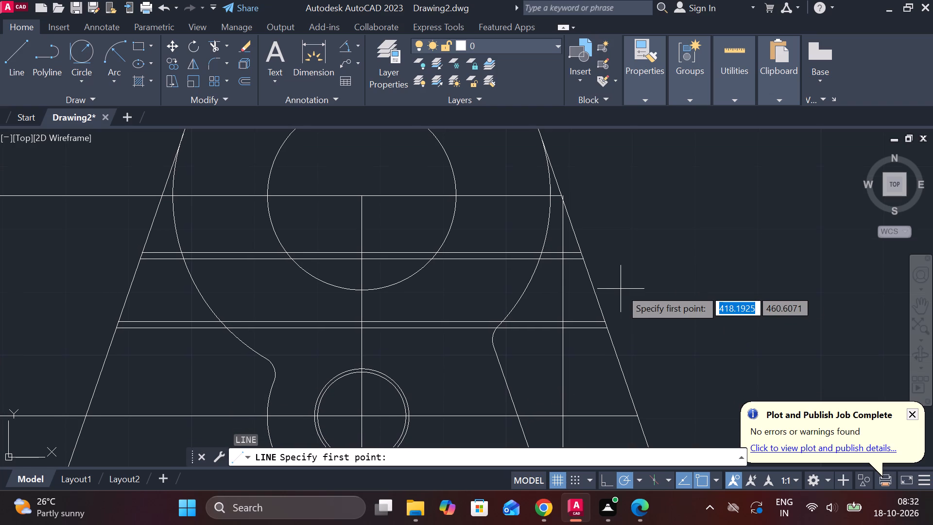
{"action": "left_click", "coordinate": [566, 349]}
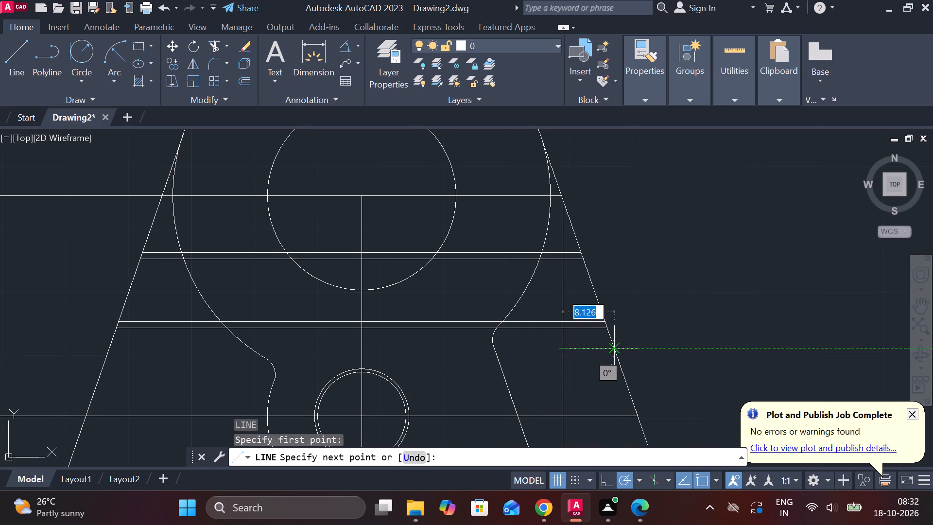
{"action": "left_click", "coordinate": [626, 347]}
{"action": "key", "text": "Escape"}
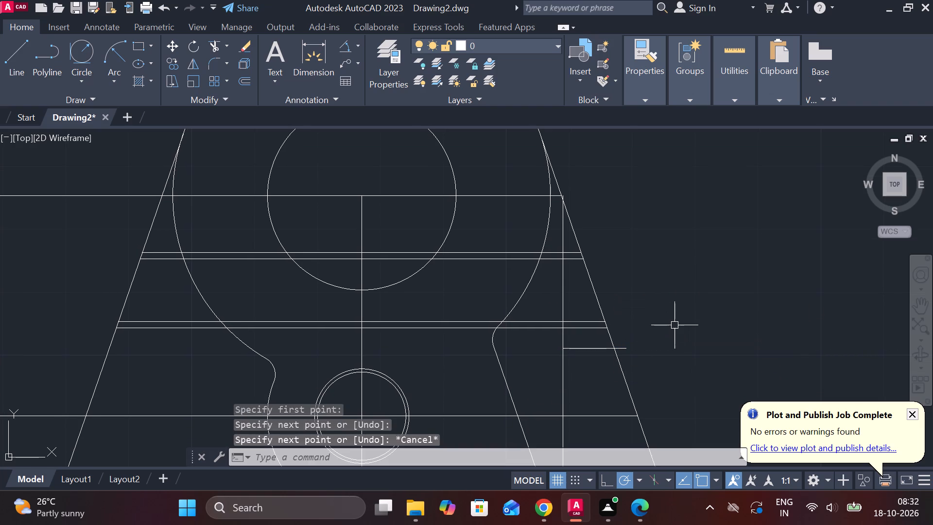
{"action": "type", "text": "TR"}
{"action": "key", "text": "space"}
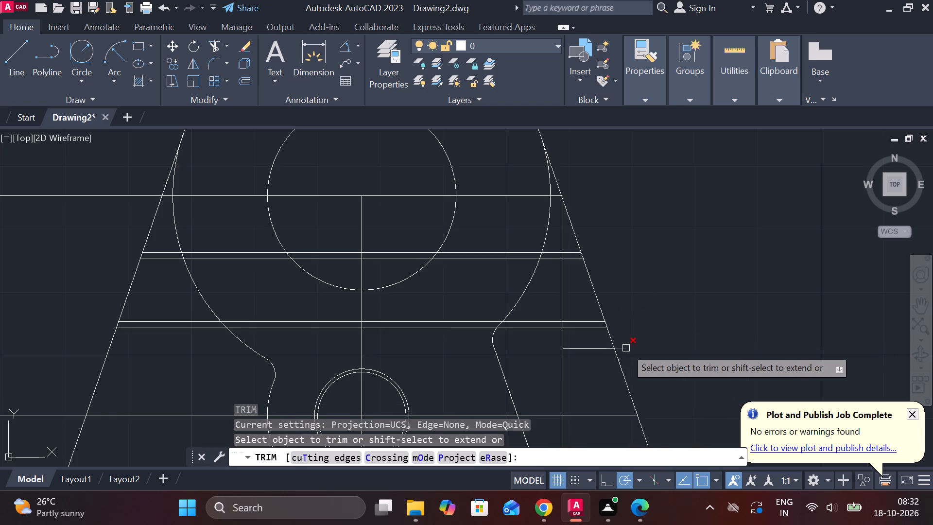
{"action": "left_click", "coordinate": [626, 348]}
Trim the four projection lines between the front view's left slanted edge and the large outer arc.
{"action": "scroll", "coordinate": [642, 339], "scroll_direction": "down", "scroll_amount": 2}
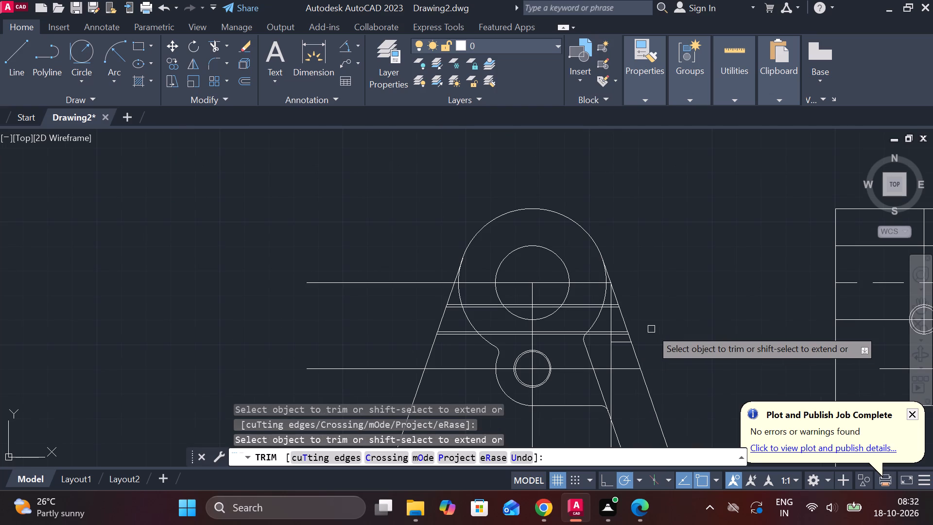
{"action": "scroll", "coordinate": [460, 322], "scroll_direction": "up", "scroll_amount": 1}
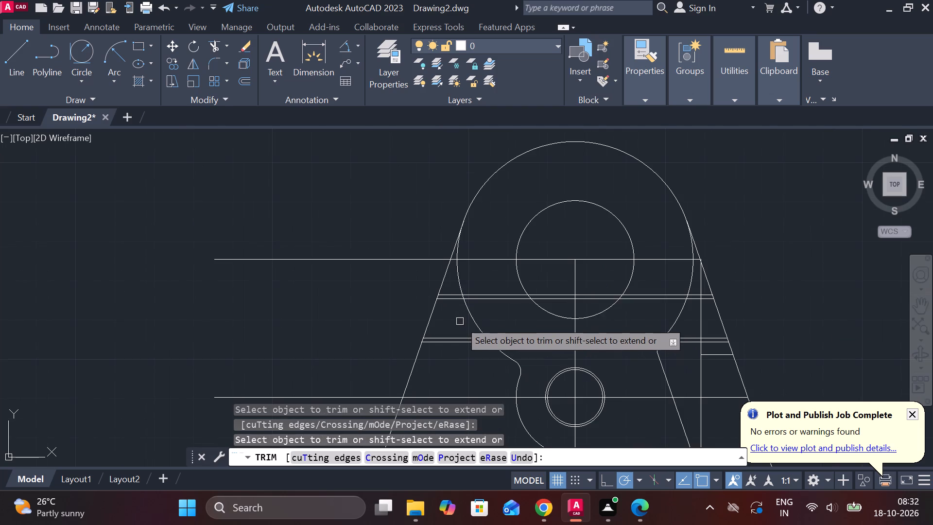
{"action": "left_click_drag", "start_coordinate": [451, 287], "coordinate": [449, 359]}
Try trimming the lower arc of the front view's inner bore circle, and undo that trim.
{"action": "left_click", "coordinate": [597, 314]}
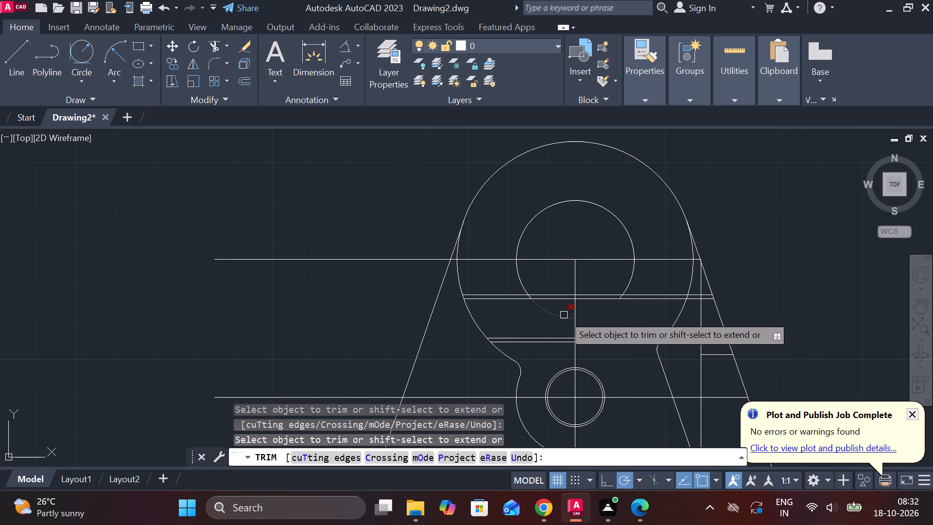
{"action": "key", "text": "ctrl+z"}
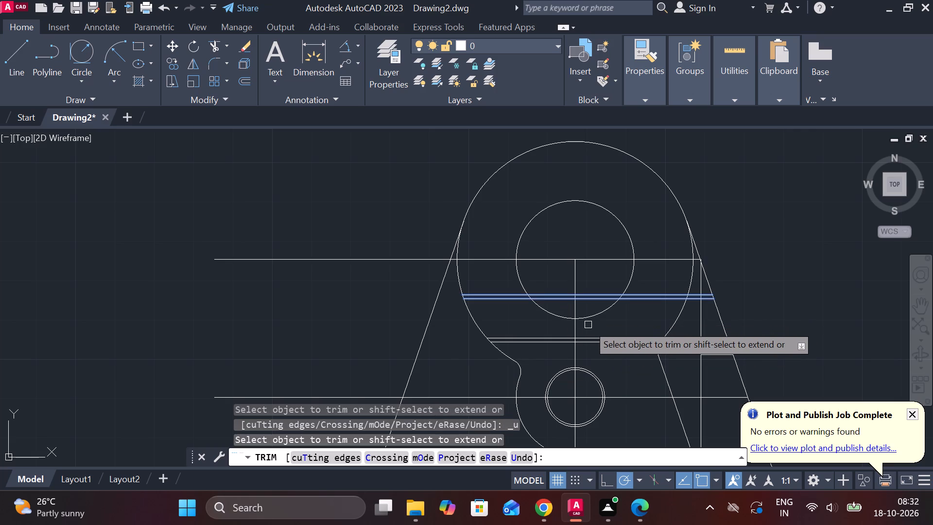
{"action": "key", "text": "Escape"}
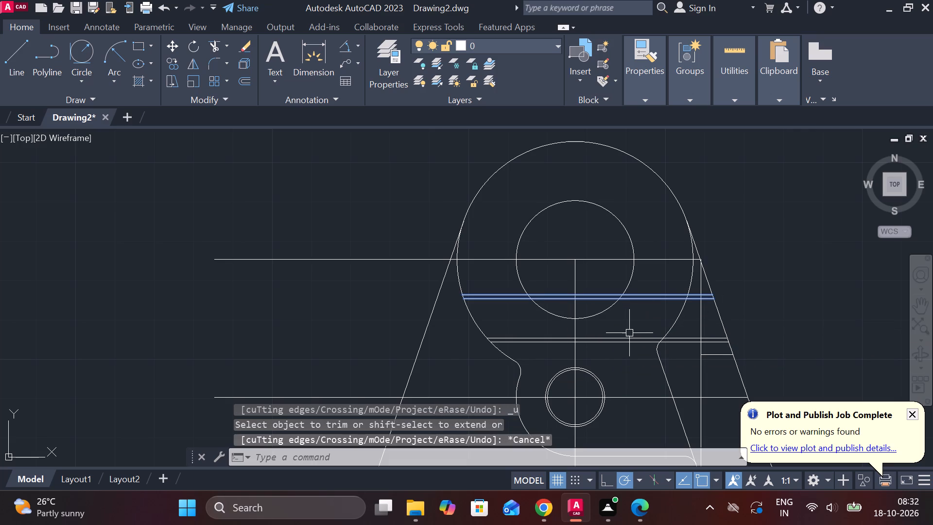
Trim the four projection lines between the offset vertical line and the right slanted edge.
{"action": "middle_click_drag", "start_coordinate": [784, 306], "coordinate": [745, 302]}
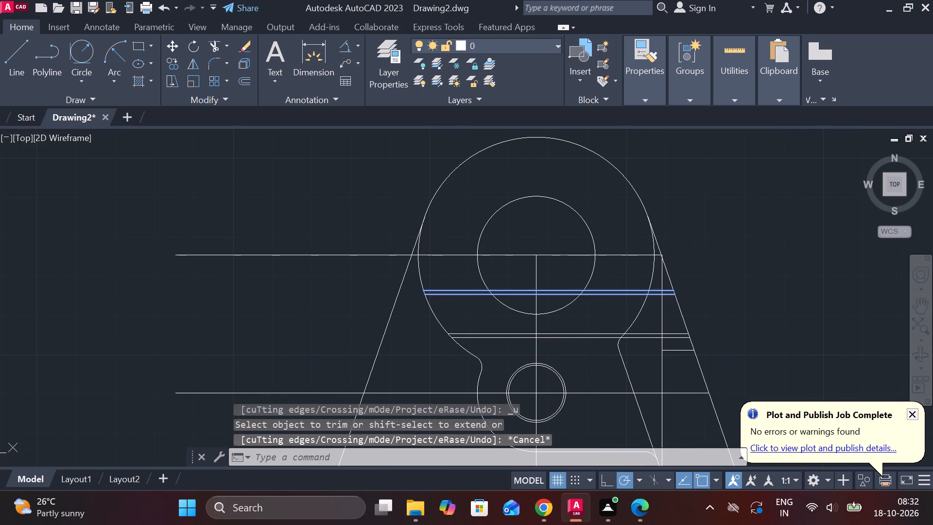
{"action": "type", "text": "TR"}
{"action": "key", "text": "space"}
{"action": "scroll", "coordinate": [684, 307], "scroll_direction": "up", "scroll_amount": 2}
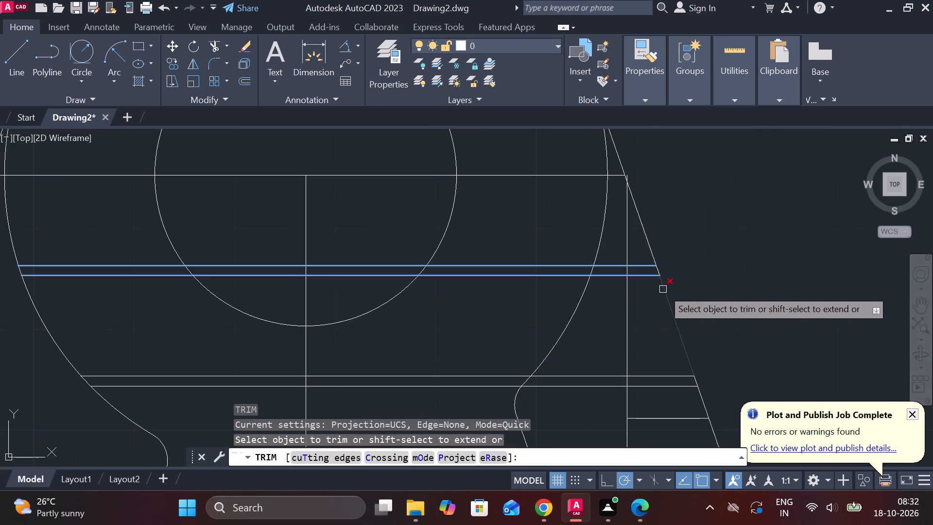
{"action": "left_click_drag", "start_coordinate": [639, 258], "coordinate": [655, 397]}
Remove the offset vertical line below the short horizontal line by trimming the adjoining segment and erasing the remainder.
{"action": "scroll", "coordinate": [657, 374], "scroll_direction": "down", "scroll_amount": 2}
{"action": "middle_click_drag", "start_coordinate": [685, 322], "coordinate": [666, 302]}
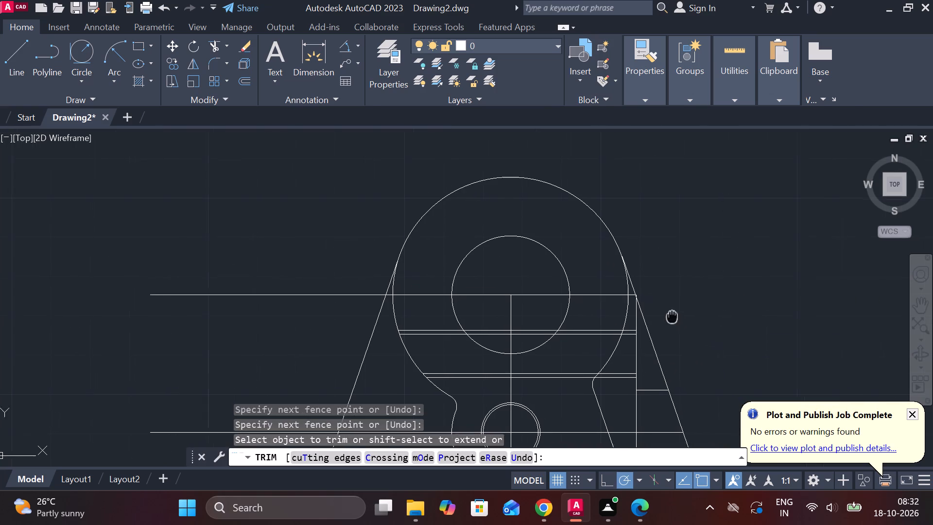
{"action": "middle_click_drag", "start_coordinate": [666, 302], "coordinate": [631, 205]}
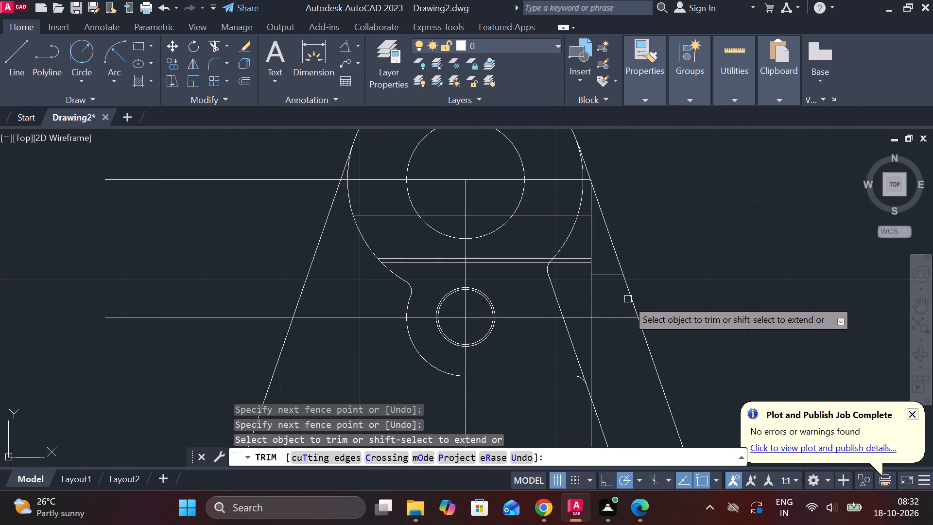
{"action": "left_click", "coordinate": [593, 286]}
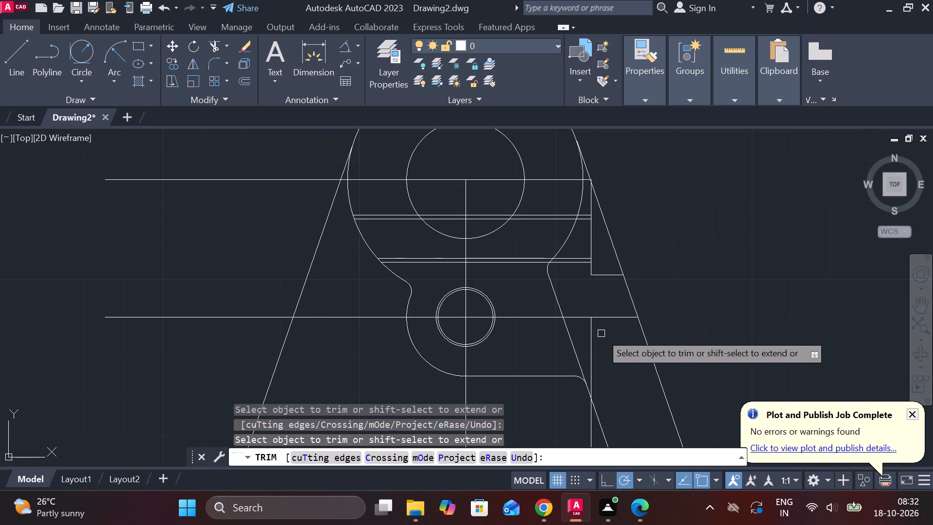
{"action": "key", "text": "Escape"}
{"action": "left_click", "coordinate": [590, 345]}
{"action": "type", "text": "E"}
{"action": "key", "text": "space"}
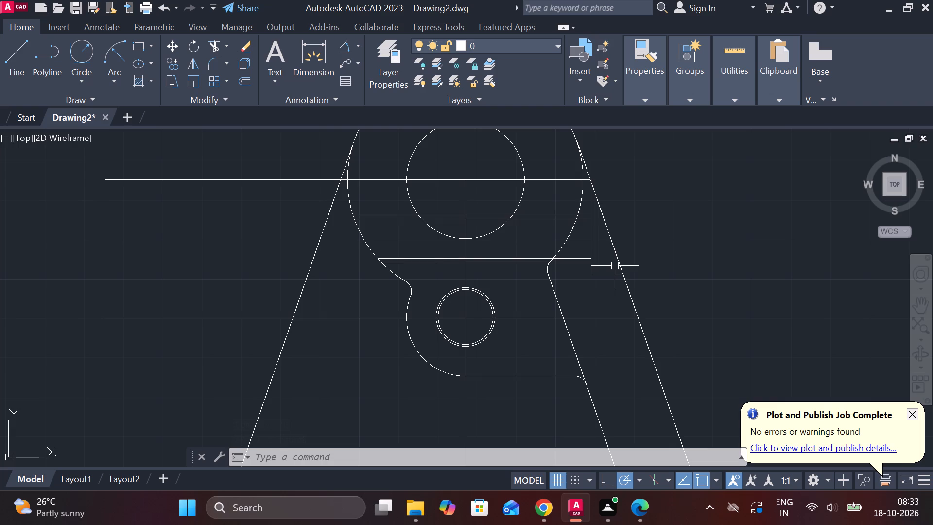
Trim away the offset vertical line's portion above the uppermost of the four projection lines, including the stub at the slanted edge.
{"action": "scroll", "coordinate": [615, 248], "scroll_direction": "down", "scroll_amount": 2}
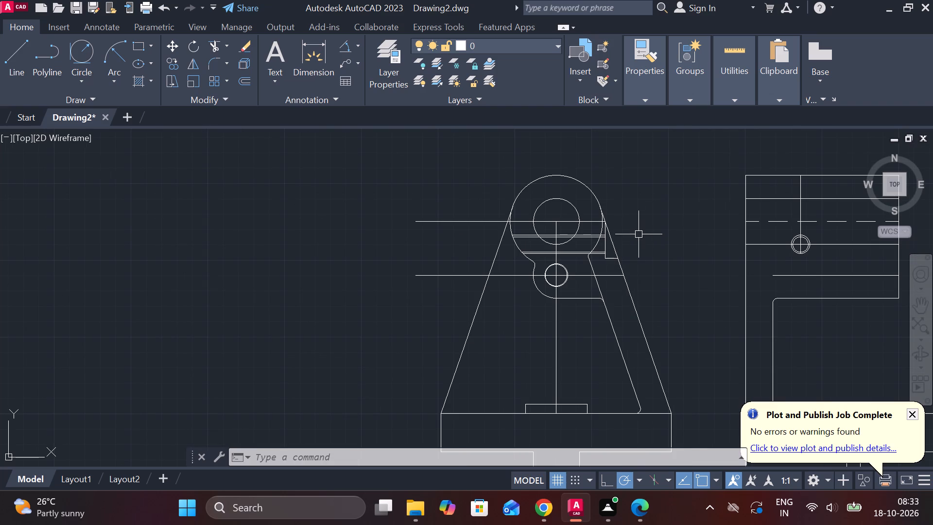
{"action": "scroll", "coordinate": [639, 238], "scroll_direction": "up", "scroll_amount": 2}
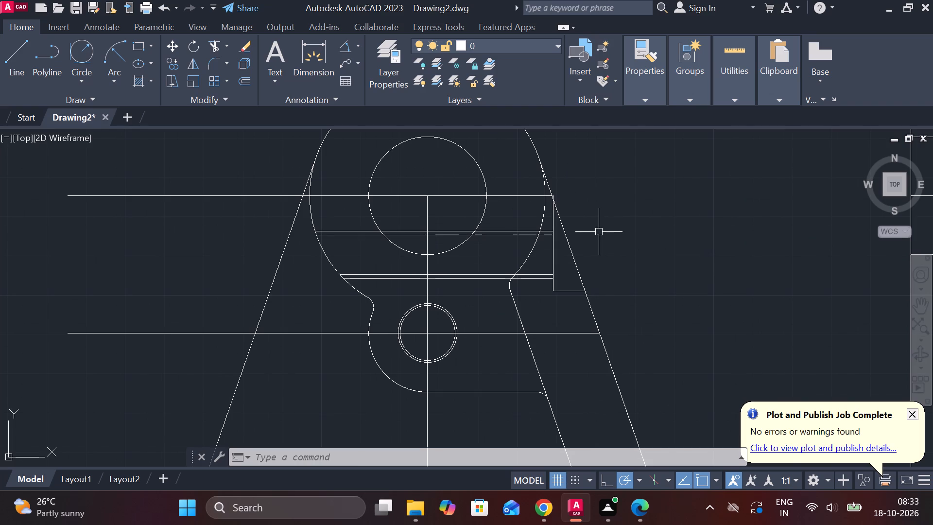
{"action": "type", "text": "TR"}
{"action": "key", "text": "space"}
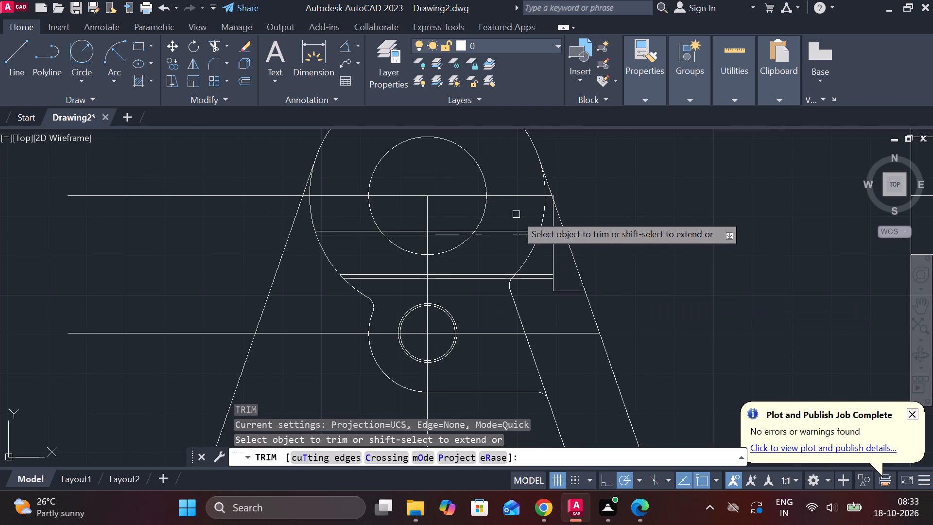
{"action": "scroll", "coordinate": [516, 212], "scroll_direction": "up", "scroll_amount": 1}
{"action": "scroll", "coordinate": [569, 207], "scroll_direction": "up", "scroll_amount": 1}
{"action": "left_click", "coordinate": [579, 228]}
{"action": "scroll", "coordinate": [580, 189], "scroll_direction": "up", "scroll_amount": 2}
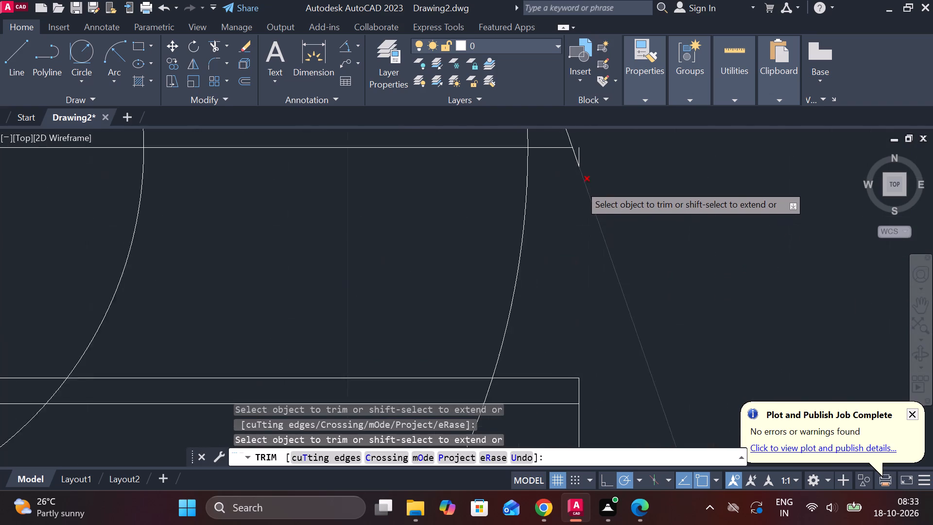
{"action": "scroll", "coordinate": [580, 184], "scroll_direction": "up", "scroll_amount": 1}
{"action": "left_click", "coordinate": [581, 137]}
{"action": "scroll", "coordinate": [634, 219], "scroll_direction": "down", "scroll_amount": 4}
{"action": "scroll", "coordinate": [654, 254], "scroll_direction": "down", "scroll_amount": 2}
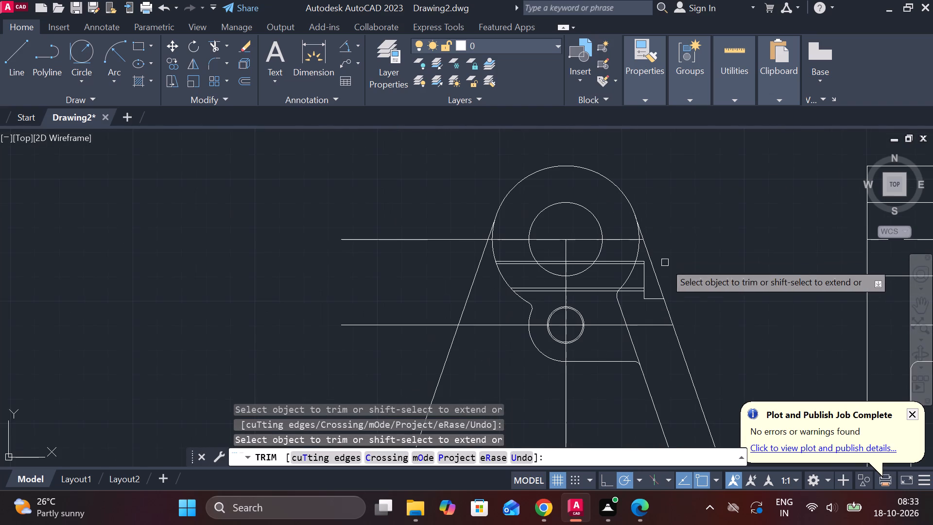
{"action": "scroll", "coordinate": [678, 271], "scroll_direction": "up", "scroll_amount": 1}
{"action": "key", "text": "Escape"}
Stretch the uppermost of the four projection lines past the right slanted edge and trim its overhang back to that edge.
{"action": "scroll", "coordinate": [674, 263], "scroll_direction": "up", "scroll_amount": 2}
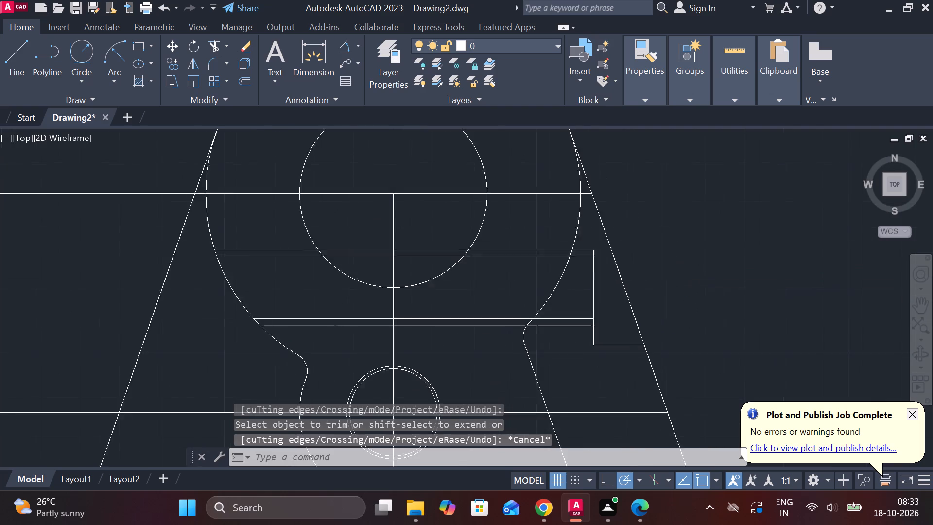
{"action": "left_click", "coordinate": [529, 243]}
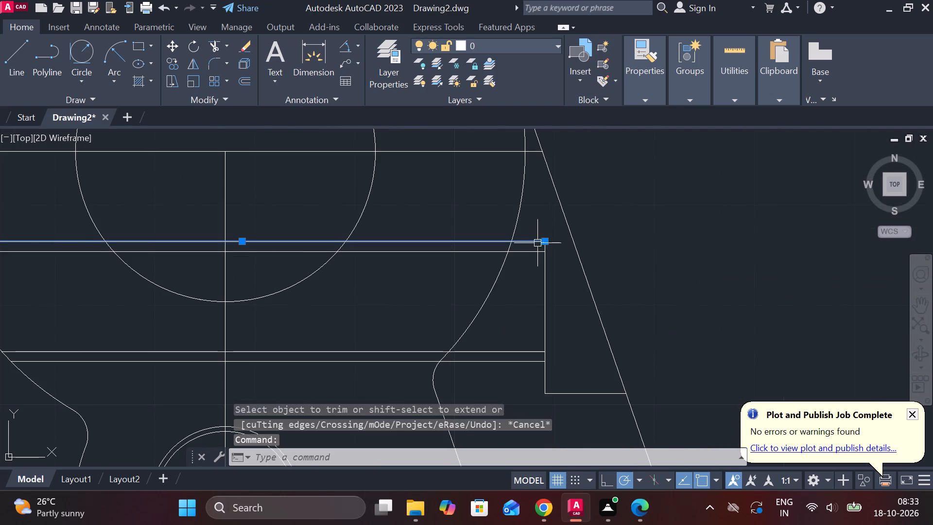
{"action": "left_click", "coordinate": [542, 243]}
{"action": "left_click", "coordinate": [588, 243]}
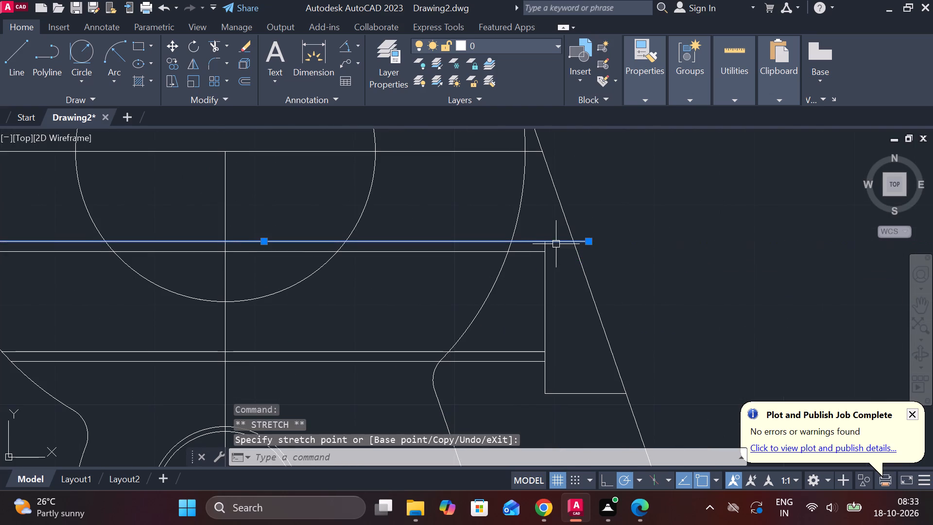
{"action": "key", "text": "Escape"}
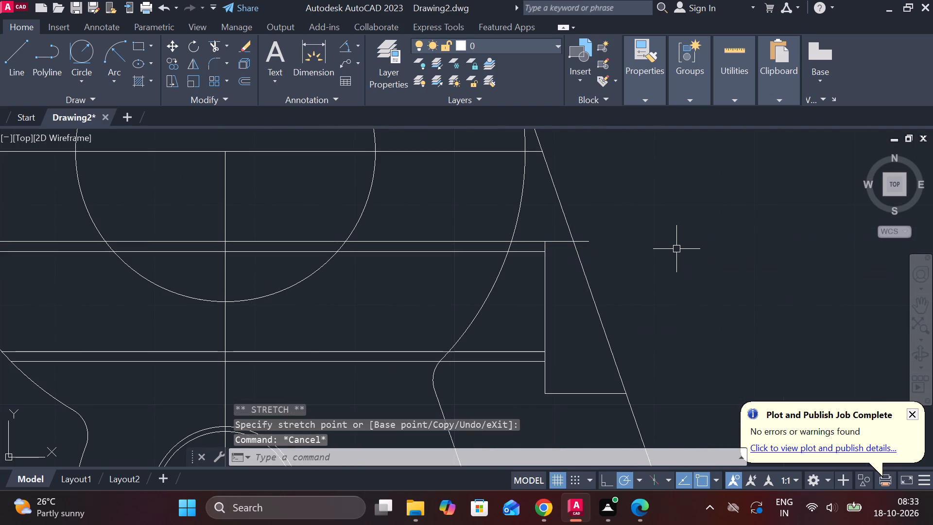
{"action": "type", "text": "TR"}
{"action": "key", "text": "space"}
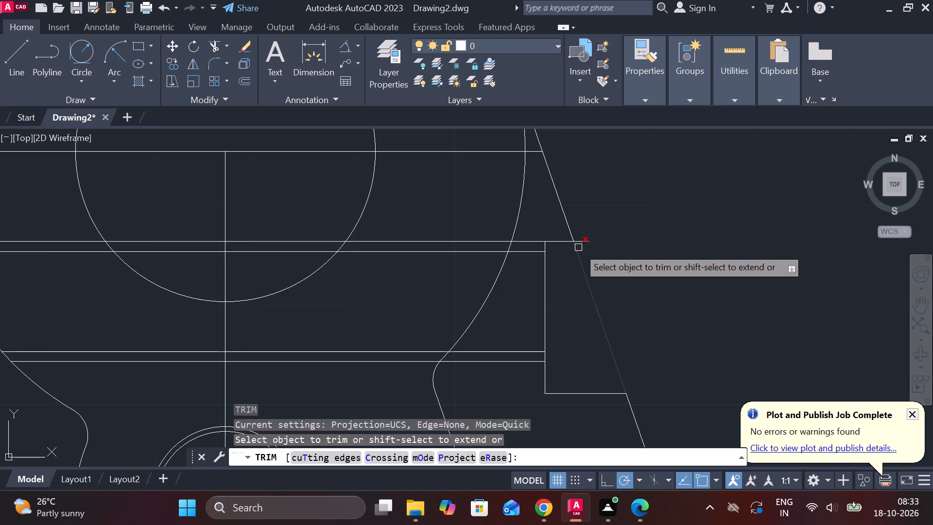
{"action": "left_click", "coordinate": [583, 244]}
{"action": "scroll", "coordinate": [596, 243], "scroll_direction": "down", "scroll_amount": 4}
{"action": "key", "text": "Escape"}
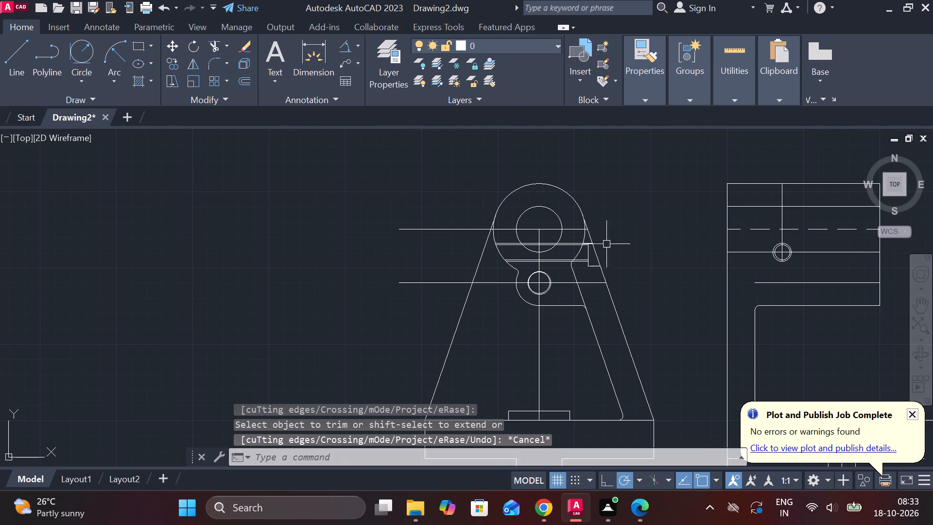
Change the linetype of the four horizontal projection lines across the front view's boss to DASHED.
{"action": "scroll", "coordinate": [534, 255], "scroll_direction": "up", "scroll_amount": 3}
{"action": "left_click", "coordinate": [600, 212]}
{"action": "left_click", "coordinate": [600, 207]}
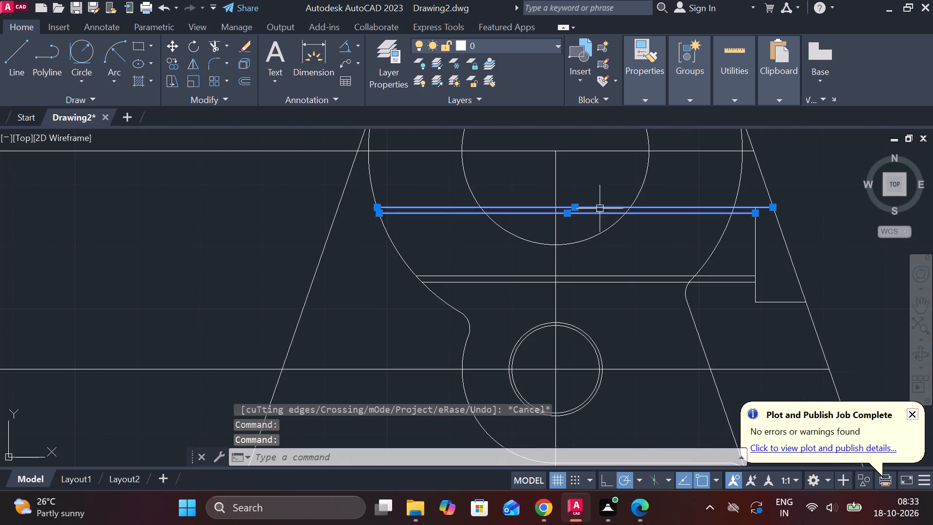
{"action": "left_click", "coordinate": [613, 276]}
{"action": "left_click", "coordinate": [612, 282]}
{"action": "scroll", "coordinate": [626, 274], "scroll_direction": "down", "scroll_amount": 2}
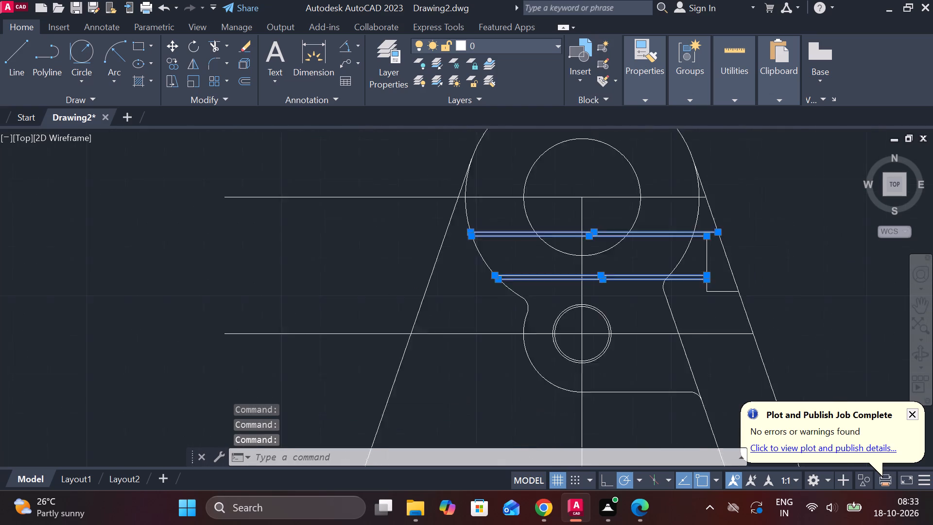
{"action": "left_click", "coordinate": [643, 103]}
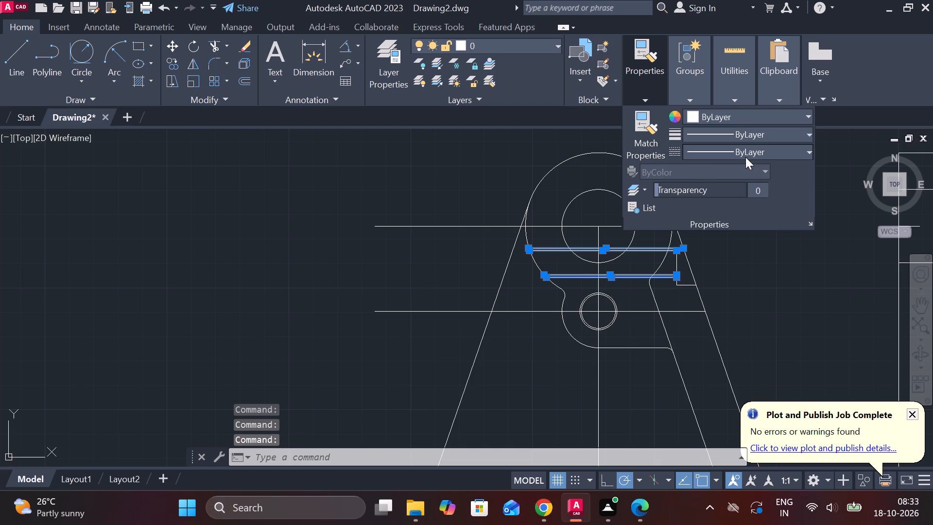
{"action": "left_click", "coordinate": [745, 157]}
{"action": "left_click", "coordinate": [718, 213]}
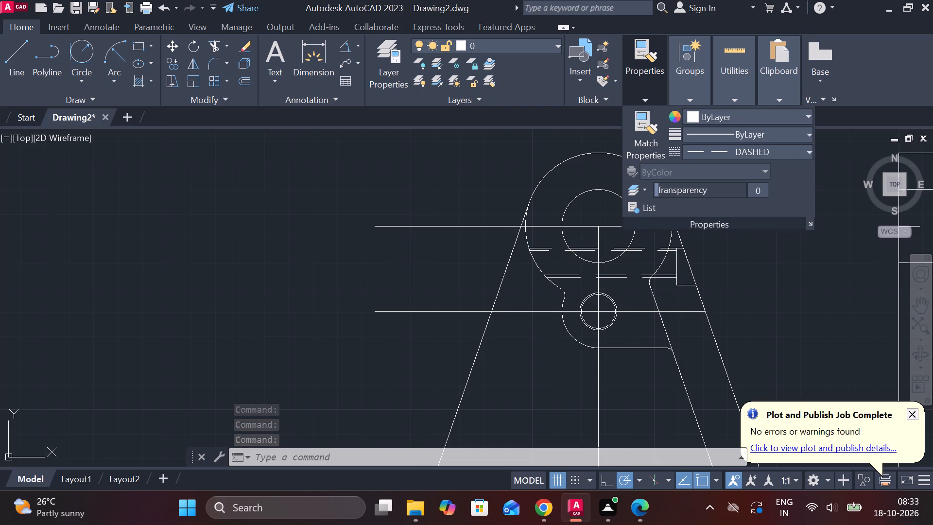
{"action": "key", "text": "Escape"}
{"action": "key", "text": "Escape"}
Set both the global linetype scale factor and the current object scale to 0.2 in the Linetype Manager.
{"action": "scroll", "coordinate": [768, 280], "scroll_direction": "down", "scroll_amount": 1}
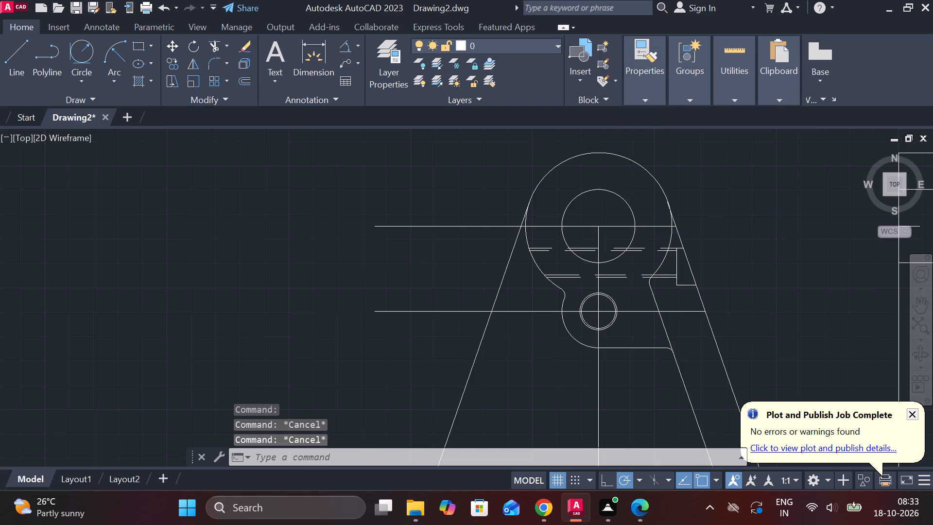
{"action": "middle_click_drag", "start_coordinate": [767, 280], "coordinate": [528, 280]}
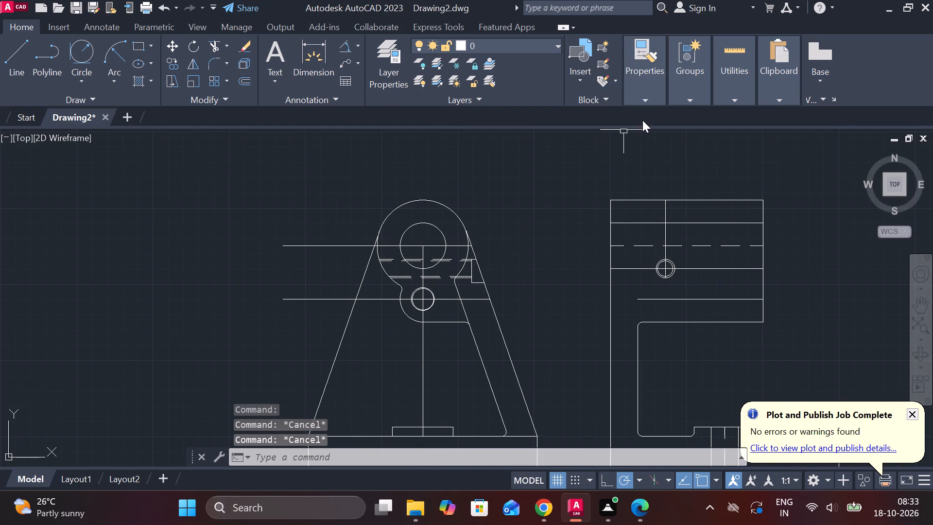
{"action": "left_click", "coordinate": [643, 101]}
{"action": "left_click", "coordinate": [761, 156]}
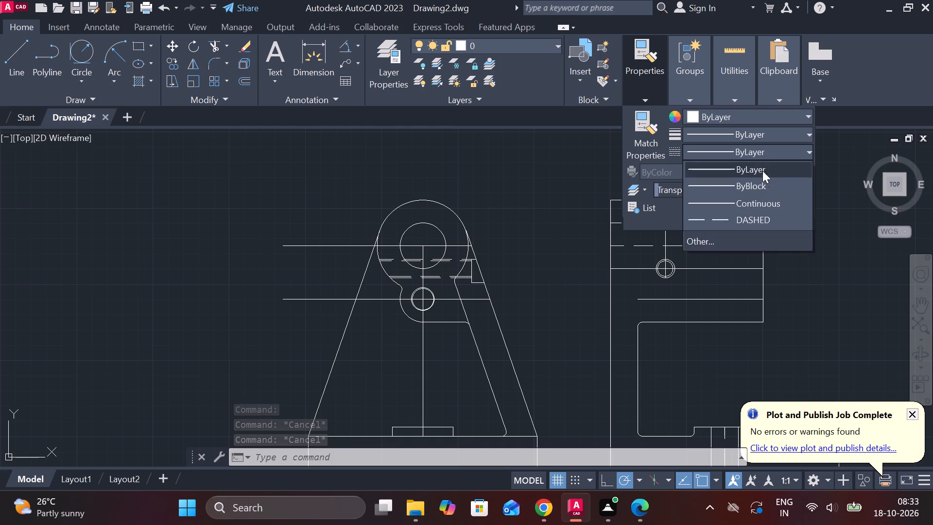
{"action": "left_click", "coordinate": [711, 235]}
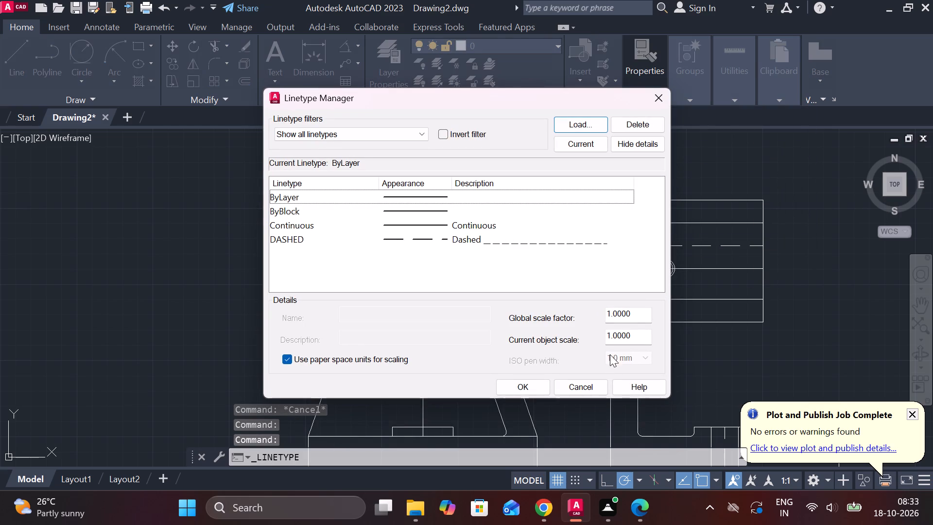
{"action": "left_click_drag", "start_coordinate": [639, 313], "coordinate": [578, 324]}
{"action": "key", "text": "period"}
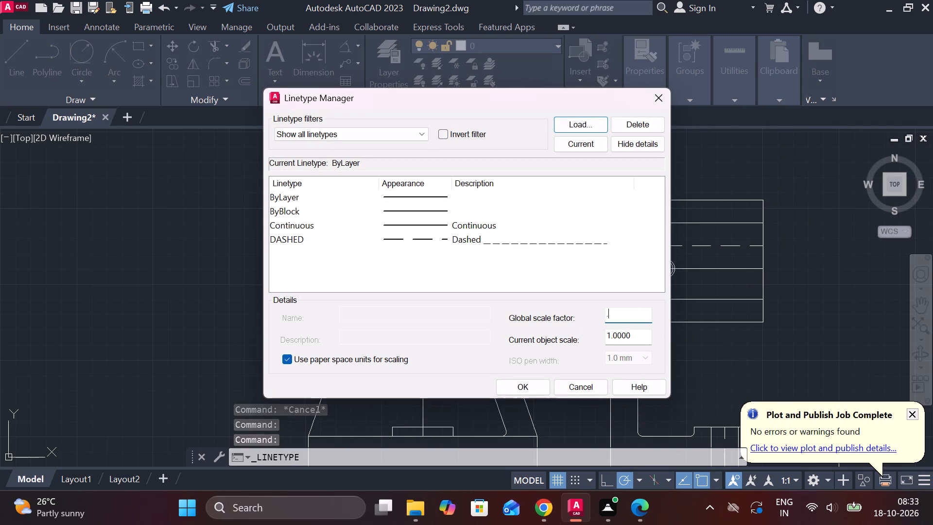
{"action": "key", "text": "2"}
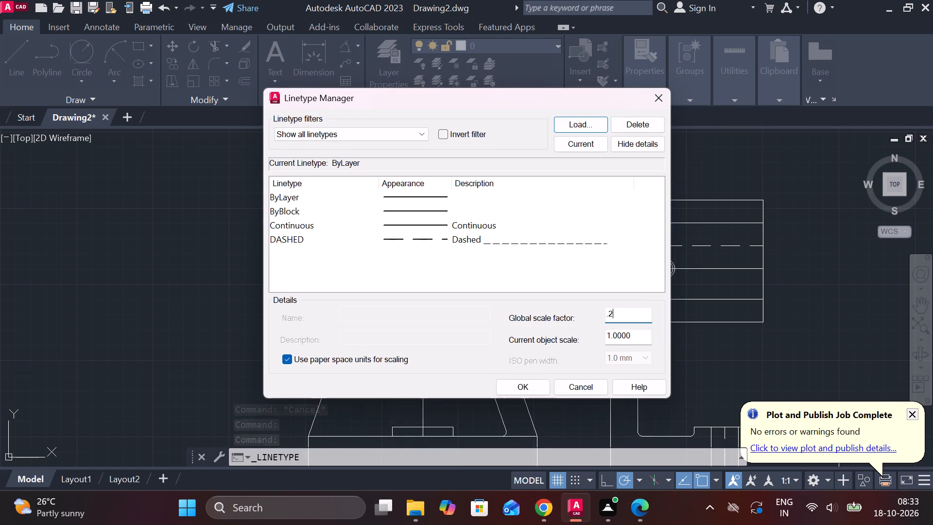
{"action": "left_click_drag", "start_coordinate": [633, 339], "coordinate": [590, 349]}
{"action": "key", "text": "period"}
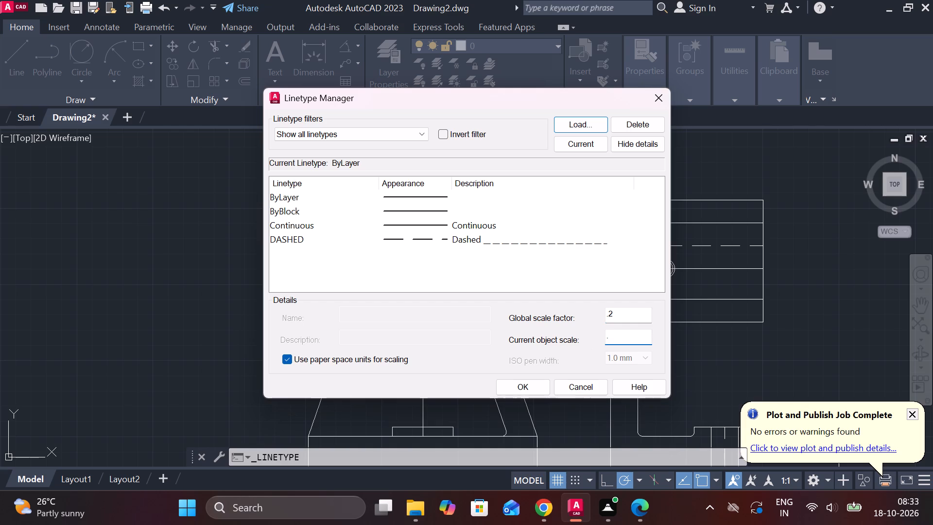
{"action": "key", "text": "2"}
{"action": "left_click", "coordinate": [519, 382]}
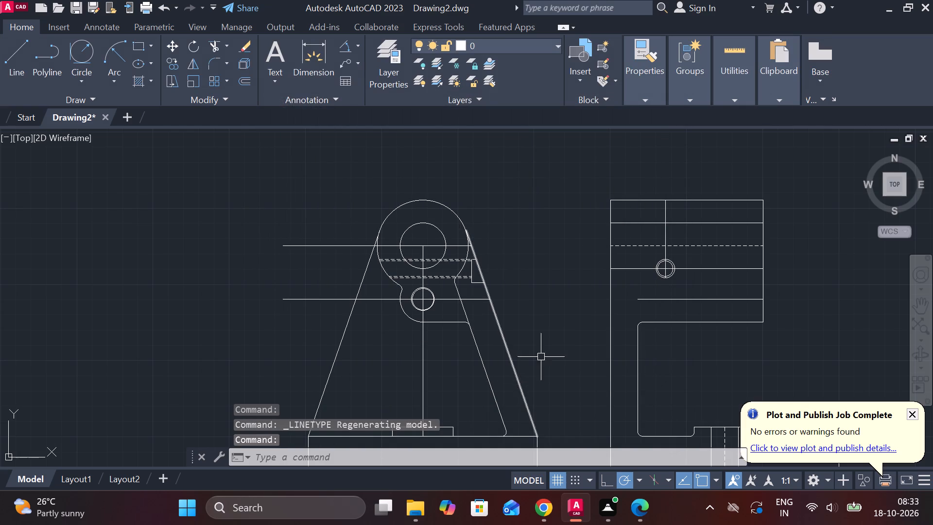
Stretch the lower end of the side view's vertical line through the small circle down past the short horizontal line below it.
{"action": "scroll", "coordinate": [554, 276], "scroll_direction": "down", "scroll_amount": 1}
{"action": "middle_click_drag", "start_coordinate": [568, 325], "coordinate": [537, 325]}
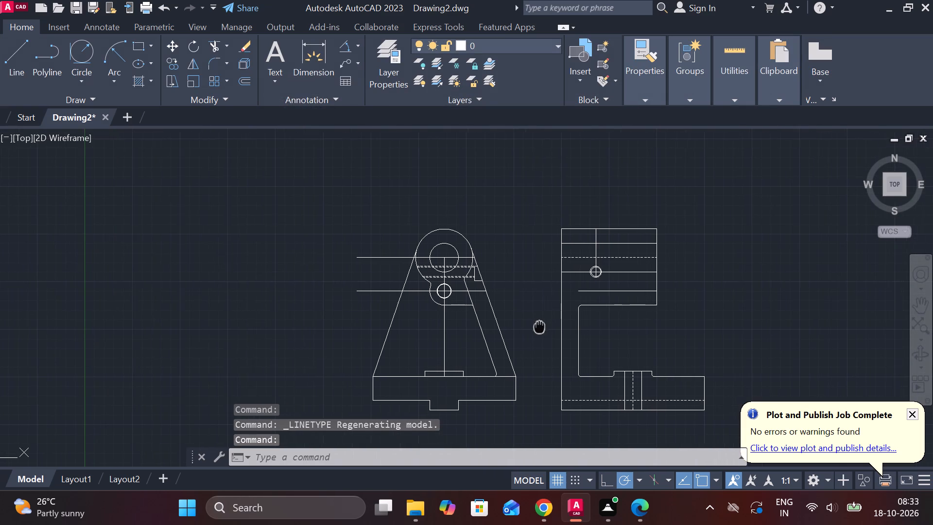
{"action": "middle_click_drag", "start_coordinate": [537, 325], "coordinate": [536, 323]}
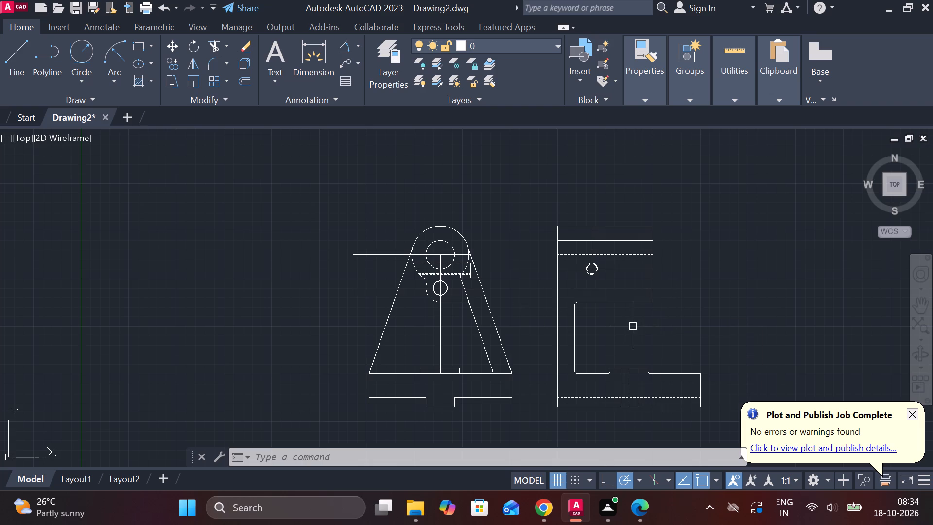
{"action": "scroll", "coordinate": [633, 326], "scroll_direction": "up", "scroll_amount": 1}
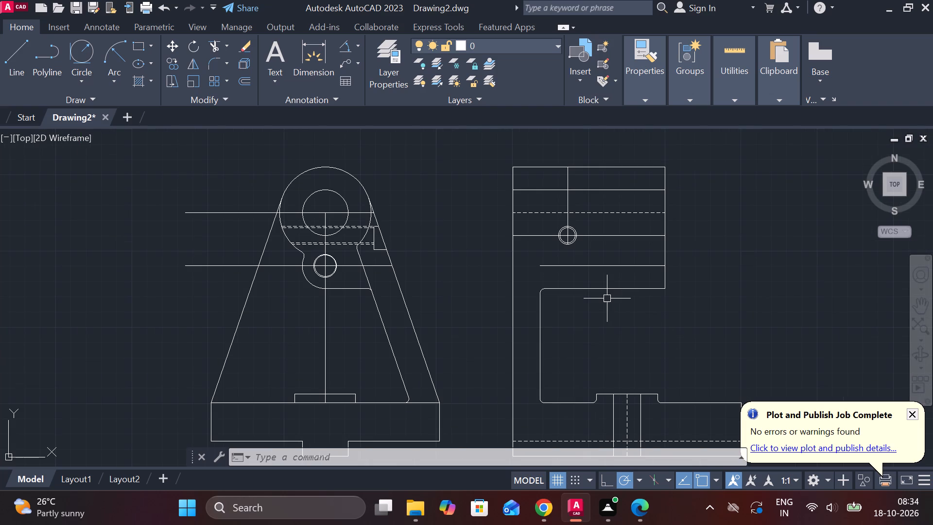
{"action": "scroll", "coordinate": [577, 215], "scroll_direction": "up", "scroll_amount": 1}
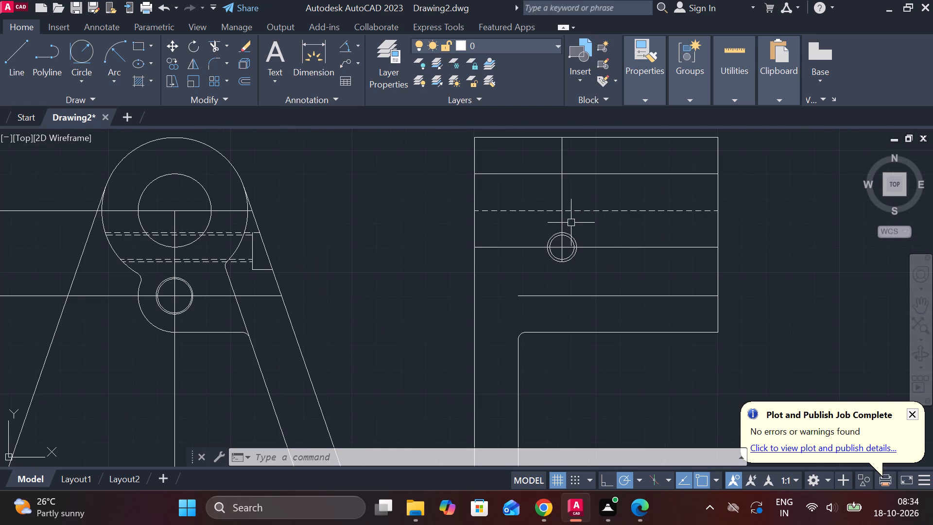
{"action": "left_click", "coordinate": [564, 219]}
{"action": "left_click", "coordinate": [560, 262]}
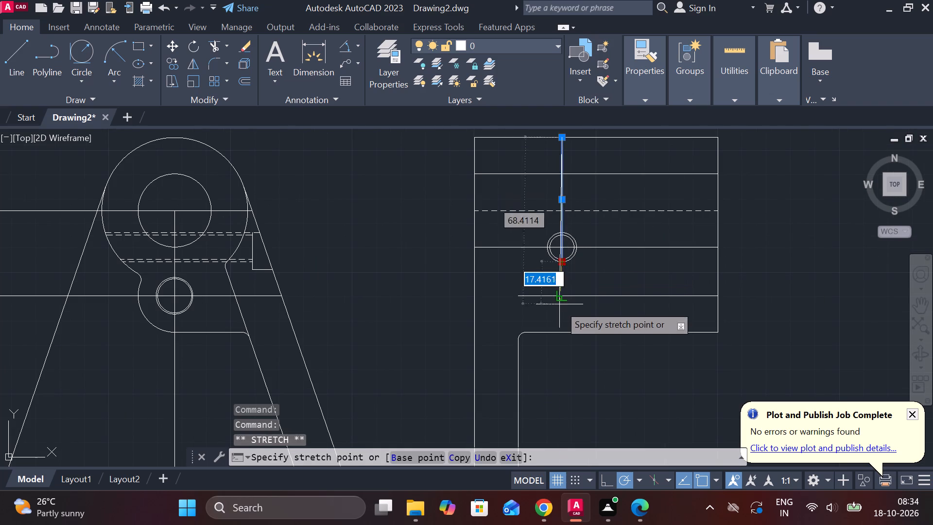
{"action": "left_click", "coordinate": [564, 314]}
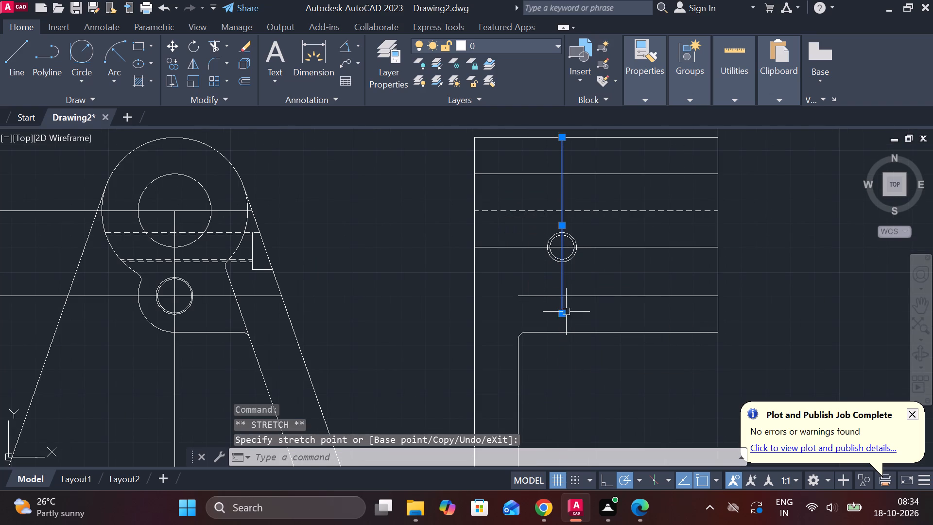
{"action": "key", "text": "Escape"}
Draw a horizontal projection line from the top of the front view's small hole to beyond the side view's right edge.
{"action": "scroll", "coordinate": [626, 281], "scroll_direction": "down", "scroll_amount": 1}
{"action": "middle_click_drag", "start_coordinate": [557, 319], "coordinate": [564, 320]}
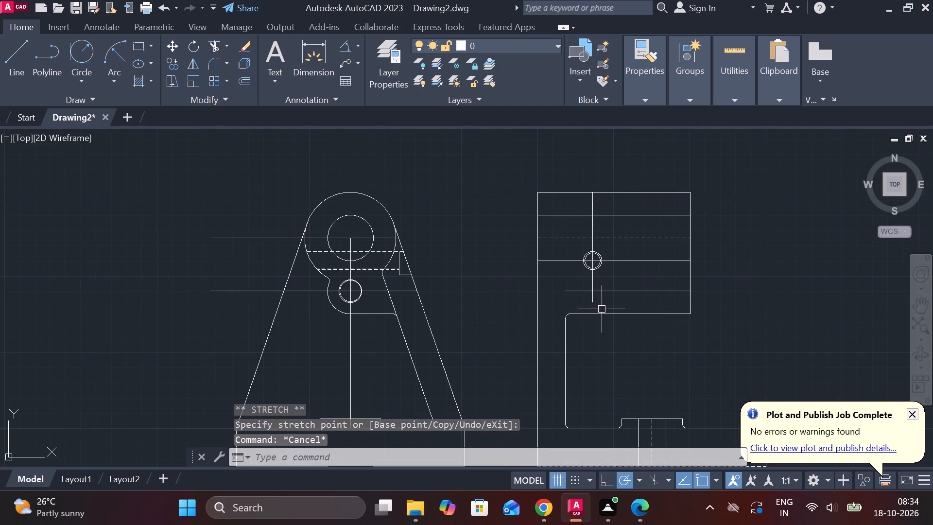
{"action": "key", "text": "l"}
{"action": "key", "text": "Return"}
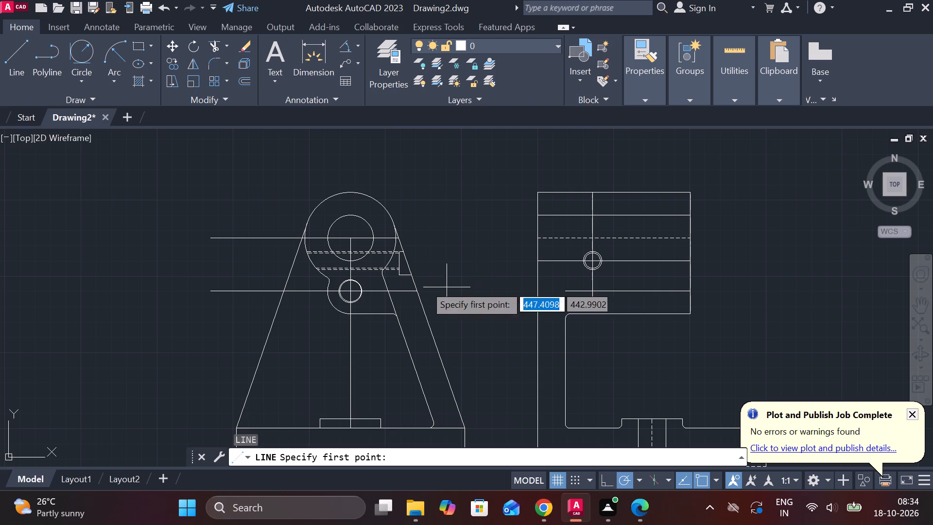
{"action": "scroll", "coordinate": [337, 274], "scroll_direction": "up", "scroll_amount": 4}
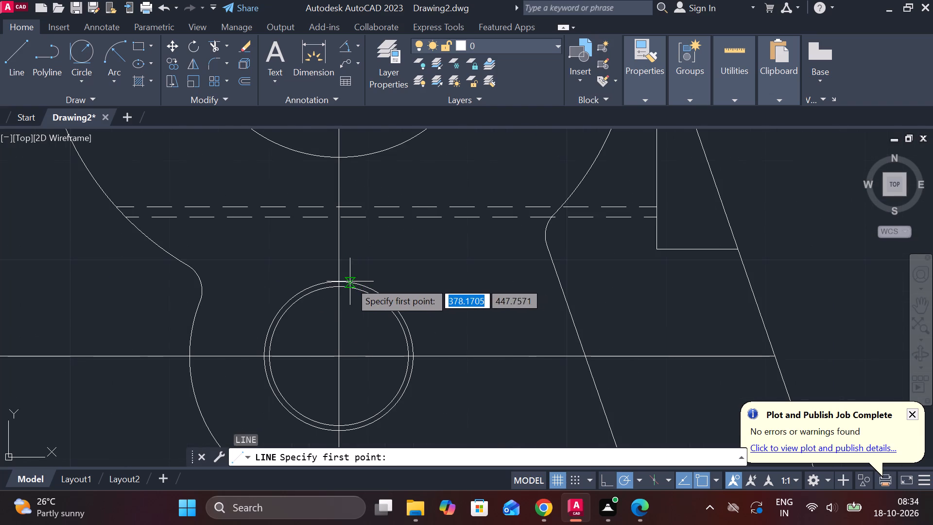
{"action": "left_click", "coordinate": [345, 280]}
{"action": "scroll", "coordinate": [461, 273], "scroll_direction": "down", "scroll_amount": 3}
{"action": "middle_click_drag", "start_coordinate": [465, 273], "coordinate": [238, 271]}
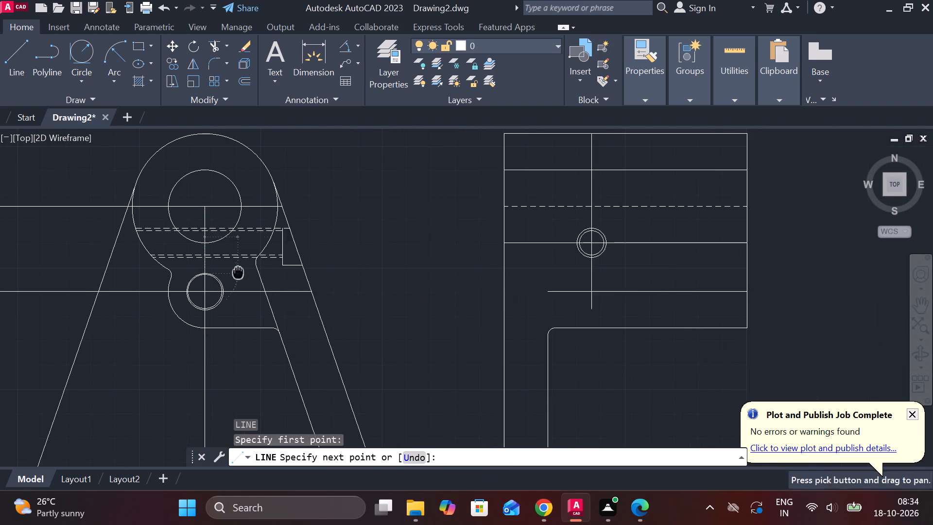
{"action": "left_click", "coordinate": [798, 270]}
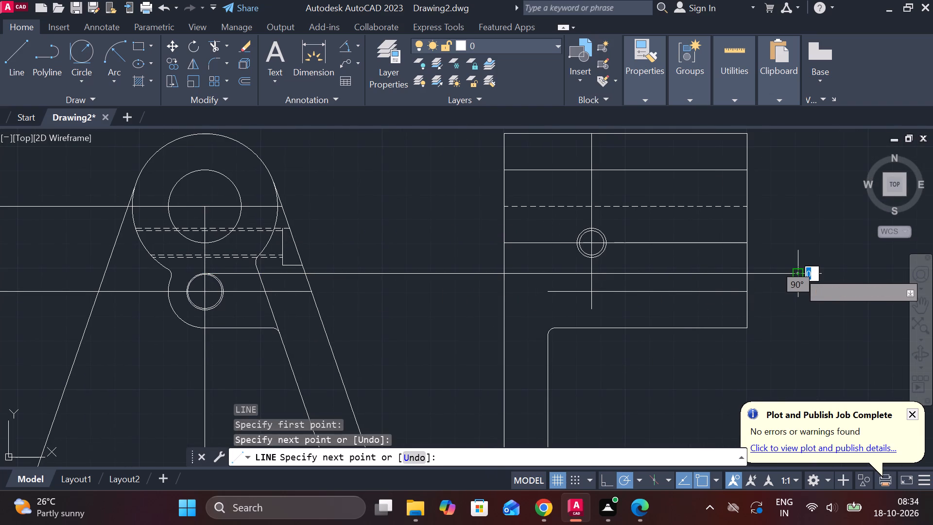
{"action": "key", "text": "Escape"}
Draw a horizontal projection line from the bottom of the front view's small hole to beyond the side view's right edge.
{"action": "key", "text": "space"}
{"action": "middle_click_drag", "start_coordinate": [399, 335], "coordinate": [466, 316]}
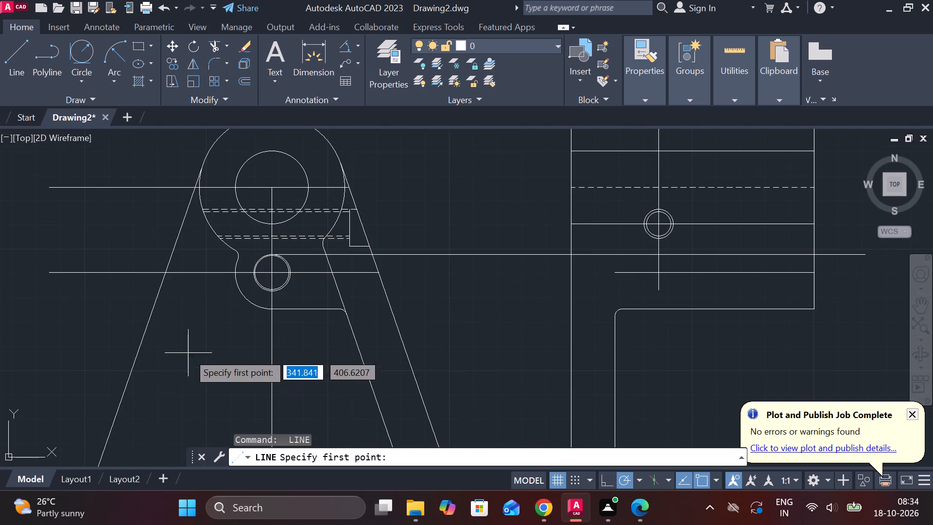
{"action": "scroll", "coordinate": [243, 303], "scroll_direction": "up", "scroll_amount": 2}
{"action": "left_click", "coordinate": [315, 276]}
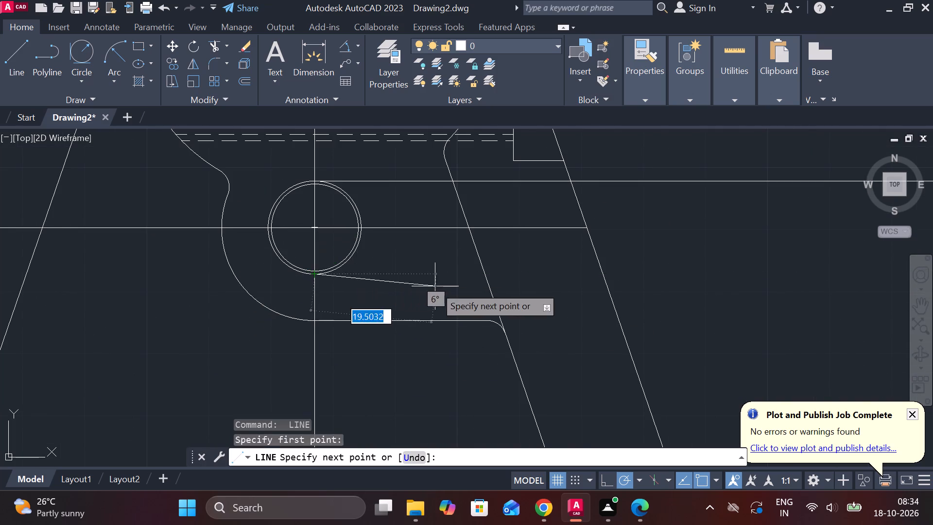
{"action": "scroll", "coordinate": [437, 286], "scroll_direction": "down", "scroll_amount": 2}
{"action": "middle_click_drag", "start_coordinate": [560, 283], "coordinate": [281, 296]}
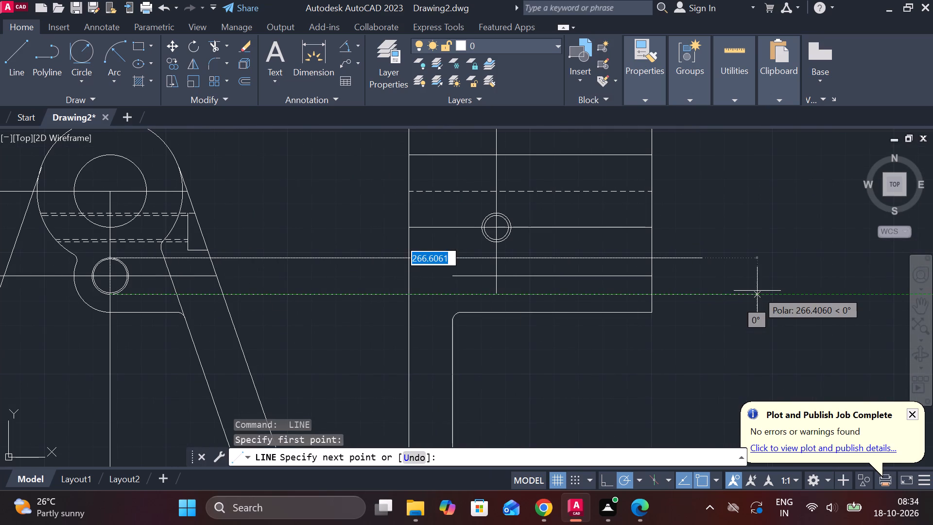
{"action": "left_click", "coordinate": [707, 294]}
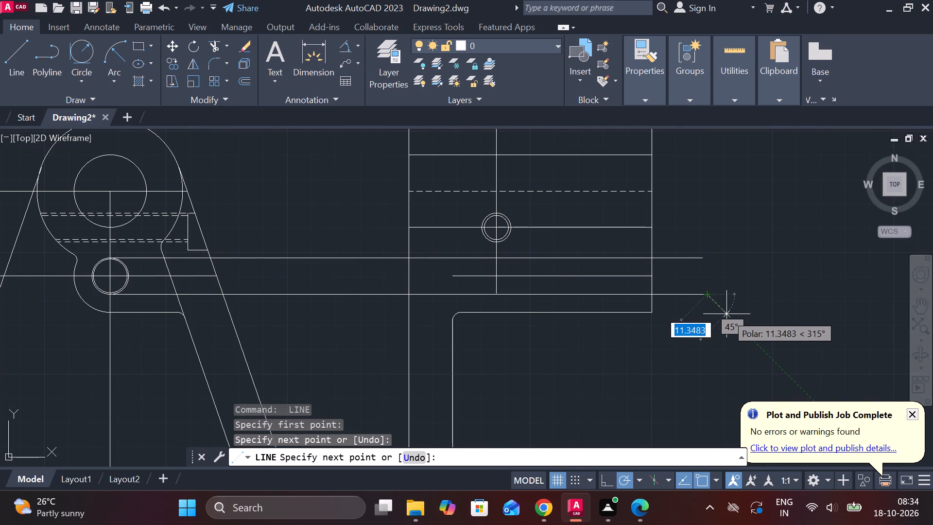
{"action": "key", "text": "Escape"}
Trim the two new projection lines inside the side view, just beyond its left vertical edge.
{"action": "scroll", "coordinate": [375, 352], "scroll_direction": "down", "scroll_amount": 2}
{"action": "middle_click_drag", "start_coordinate": [381, 352], "coordinate": [450, 333]}
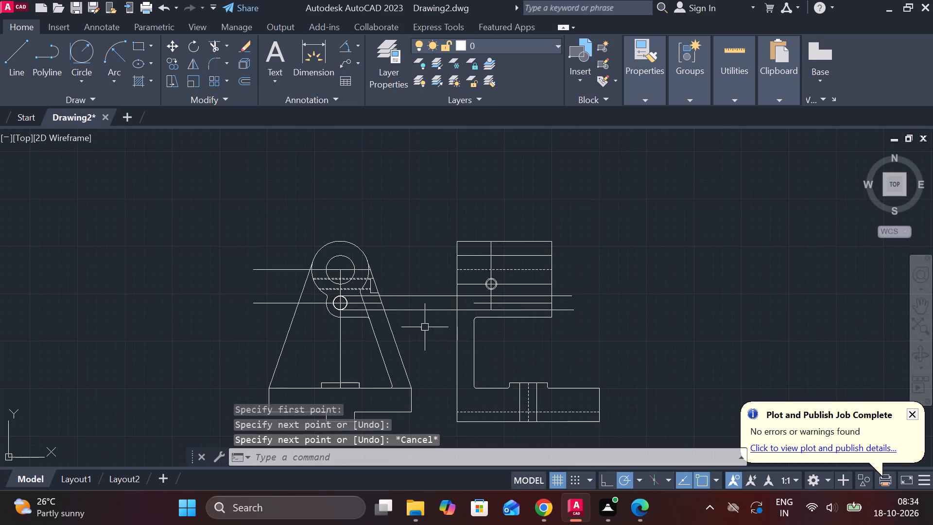
{"action": "scroll", "coordinate": [415, 323], "scroll_direction": "up", "scroll_amount": 1}
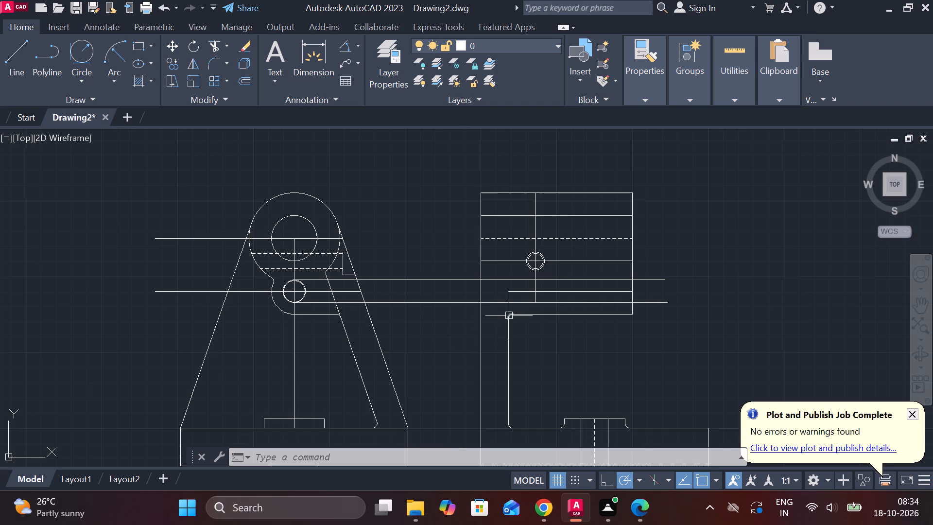
{"action": "scroll", "coordinate": [519, 315], "scroll_direction": "up", "scroll_amount": 2}
{"action": "scroll", "coordinate": [340, 290], "scroll_direction": "down", "scroll_amount": 1}
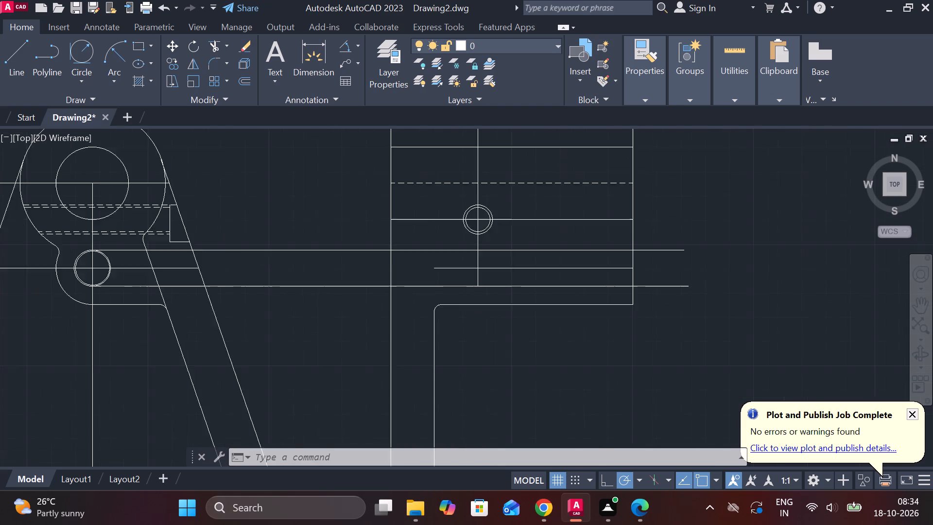
{"action": "scroll", "coordinate": [340, 290], "scroll_direction": "down", "scroll_amount": 1}
{"action": "type", "text": "TR"}
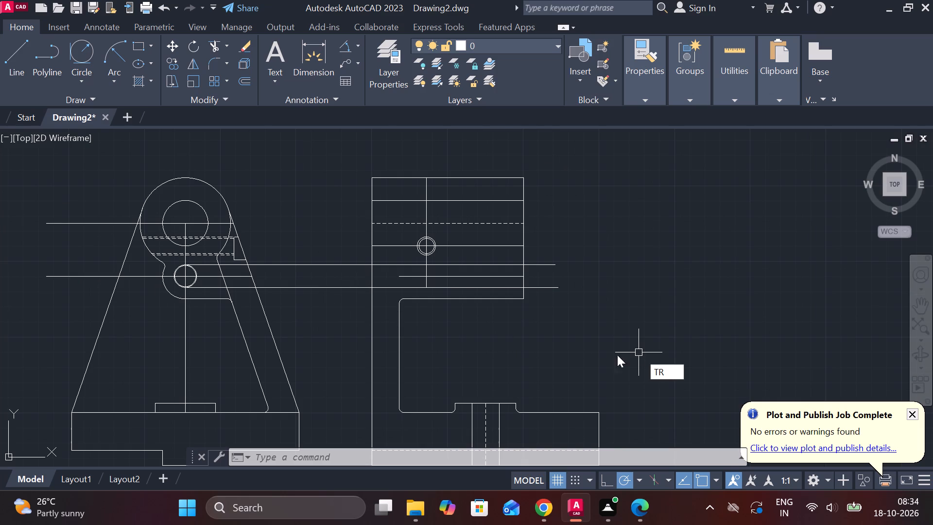
{"action": "key", "text": "space"}
{"action": "scroll", "coordinate": [402, 305], "scroll_direction": "up", "scroll_amount": 2}
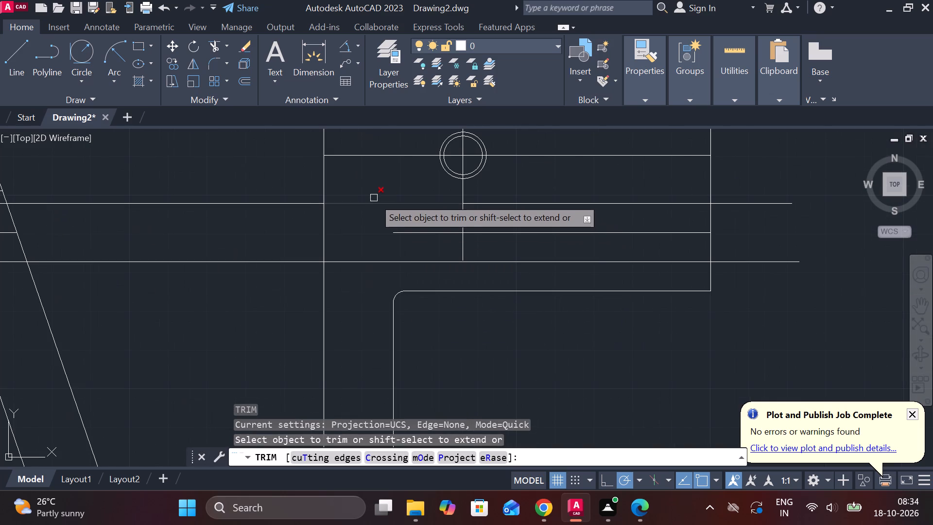
{"action": "left_click_drag", "start_coordinate": [374, 197], "coordinate": [374, 312]}
{"action": "key", "text": "Escape"}
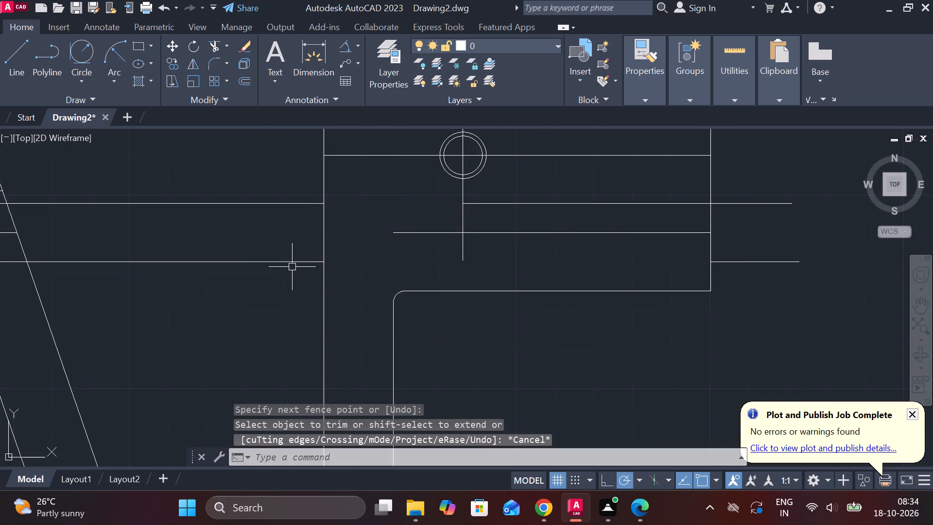
Erase the two leftover projection line segments between the front view's small hole and the side view's left edge.
{"action": "left_click", "coordinate": [292, 259]}
{"action": "left_click", "coordinate": [298, 203]}
{"action": "type", "text": "E"}
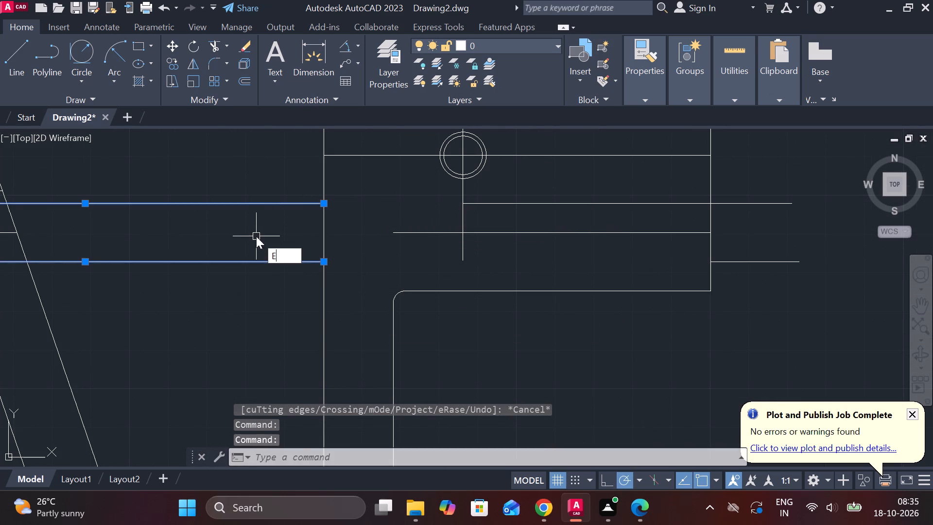
{"action": "key", "text": "space"}
{"action": "scroll", "coordinate": [508, 308], "scroll_direction": "down", "scroll_amount": 2}
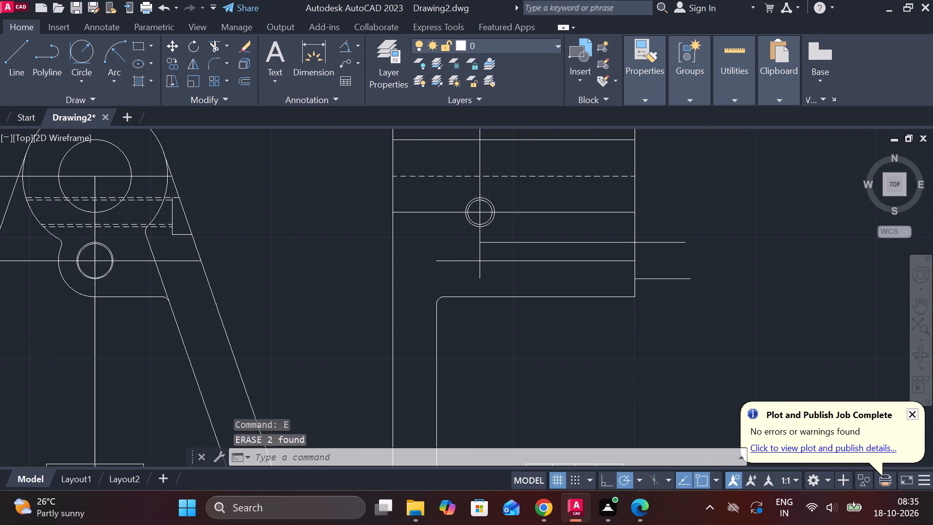
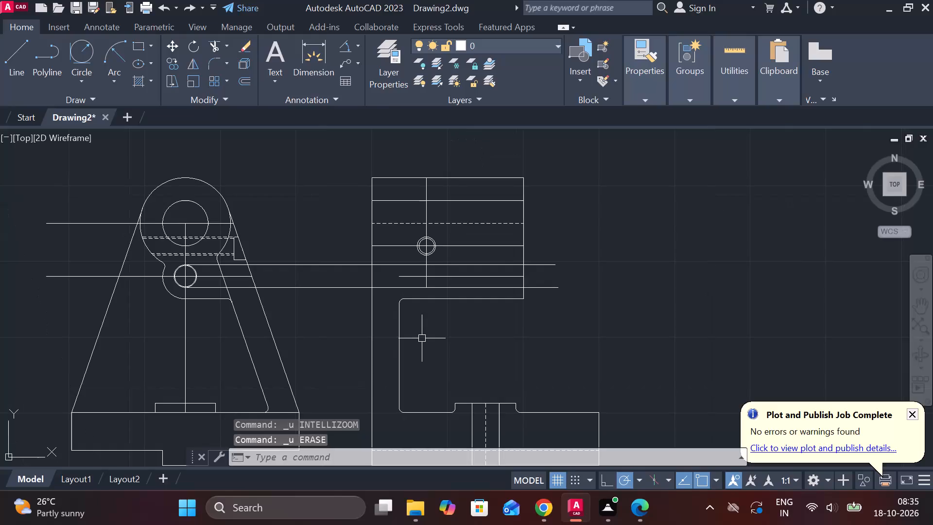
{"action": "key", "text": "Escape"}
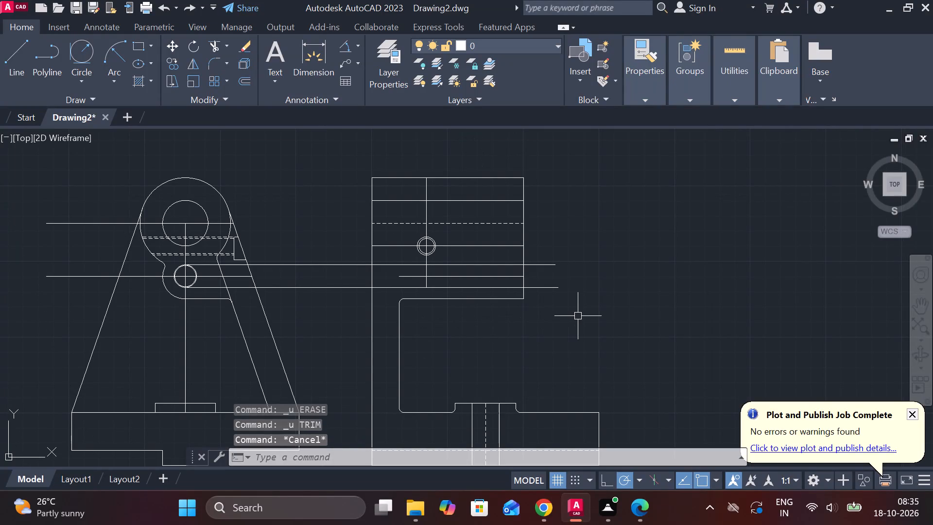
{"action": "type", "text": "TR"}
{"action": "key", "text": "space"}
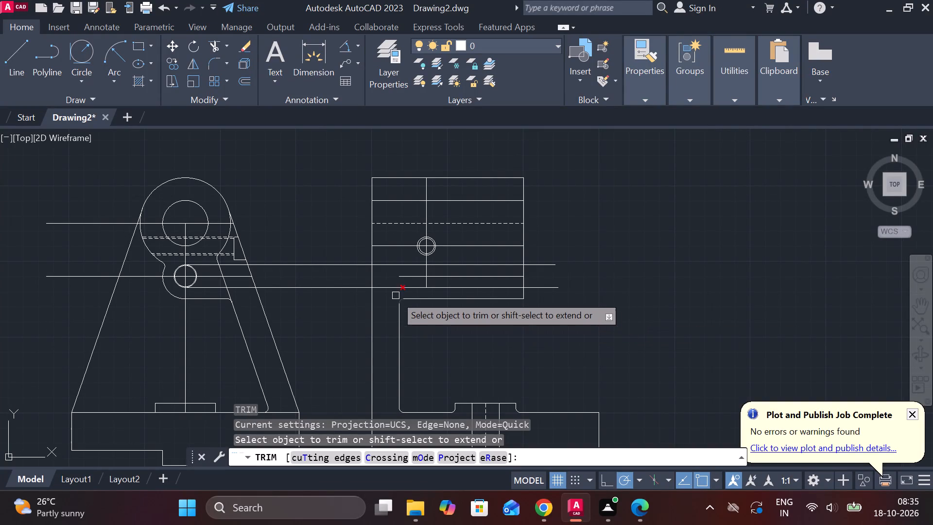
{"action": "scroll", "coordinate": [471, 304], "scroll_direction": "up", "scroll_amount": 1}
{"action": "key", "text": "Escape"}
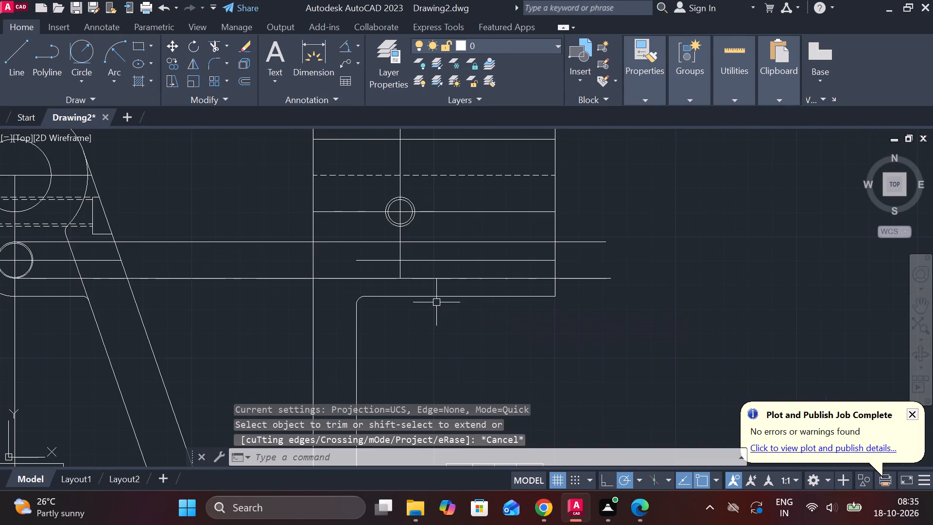
Extend the side view's vertical centre line down to the projection line from the small hole's bottom edge.
{"action": "type", "text": "EX"}
{"action": "key", "text": "space"}
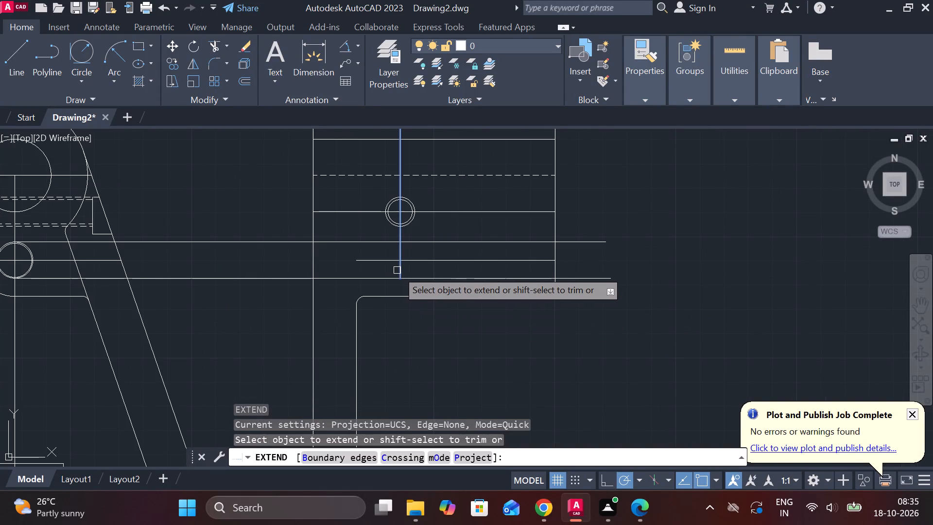
{"action": "left_click", "coordinate": [400, 270]}
{"action": "key", "text": "Escape"}
Trim both small-hole projection lines between the side view's left edge and the vertical centre line.
{"action": "type", "text": "TR"}
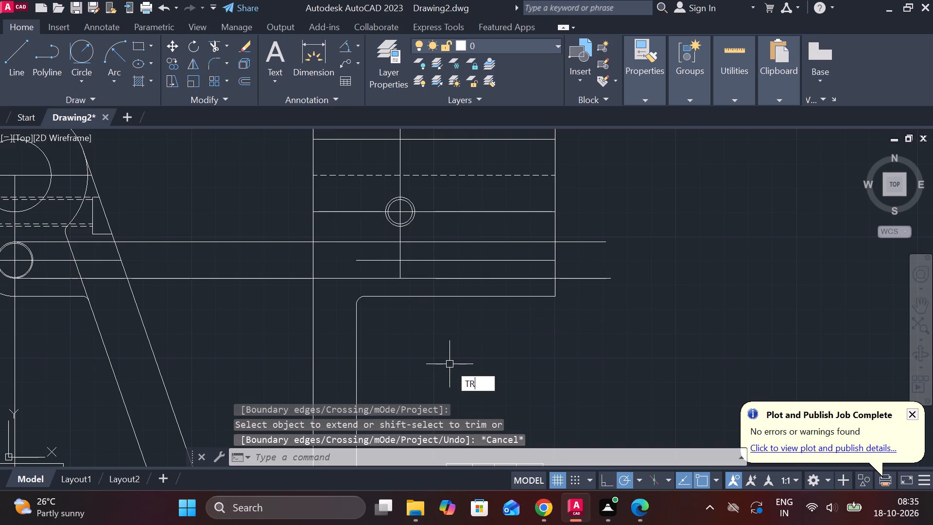
{"action": "key", "text": "space"}
{"action": "left_click", "coordinate": [342, 280]}
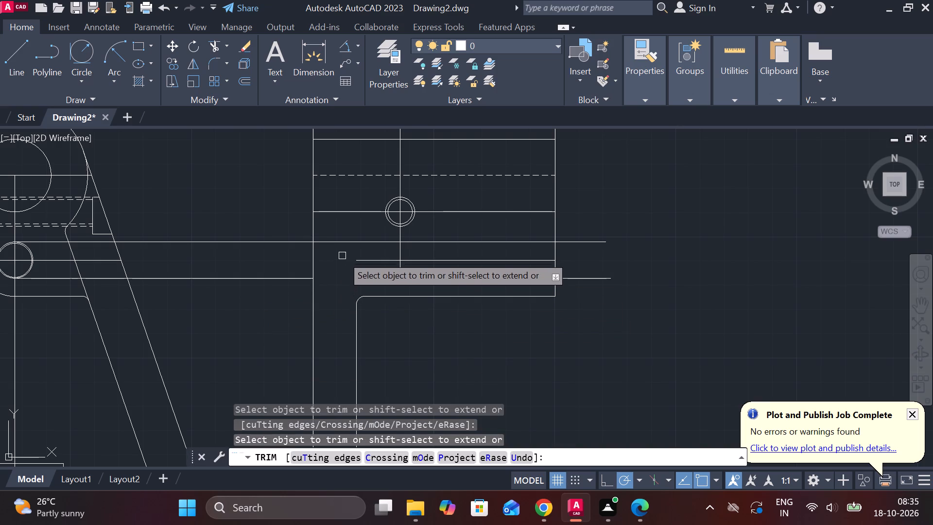
{"action": "left_click", "coordinate": [343, 245]}
{"action": "key", "text": "Escape"}
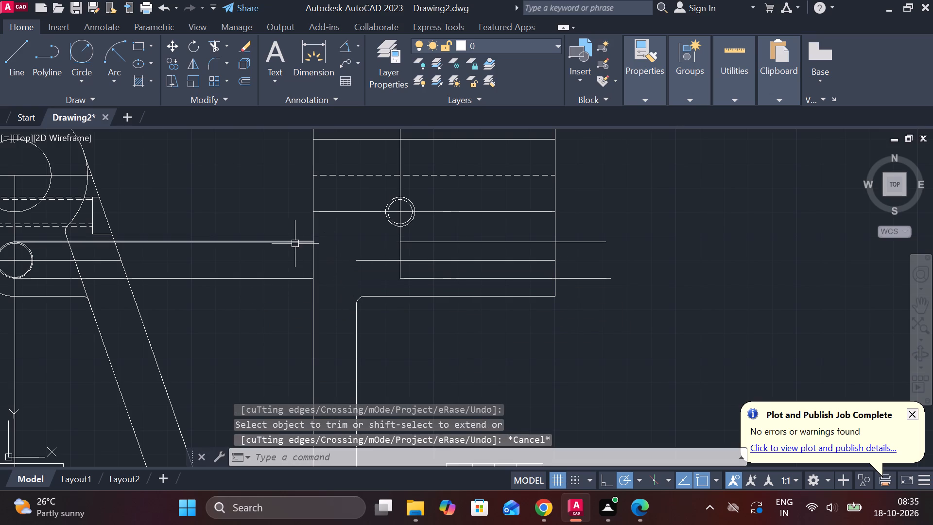
Erase the two leftover projection line segments between the front view's small hole and the side view's left edge.
{"action": "left_click", "coordinate": [295, 244]}
{"action": "left_click", "coordinate": [290, 280]}
{"action": "type", "text": "E"}
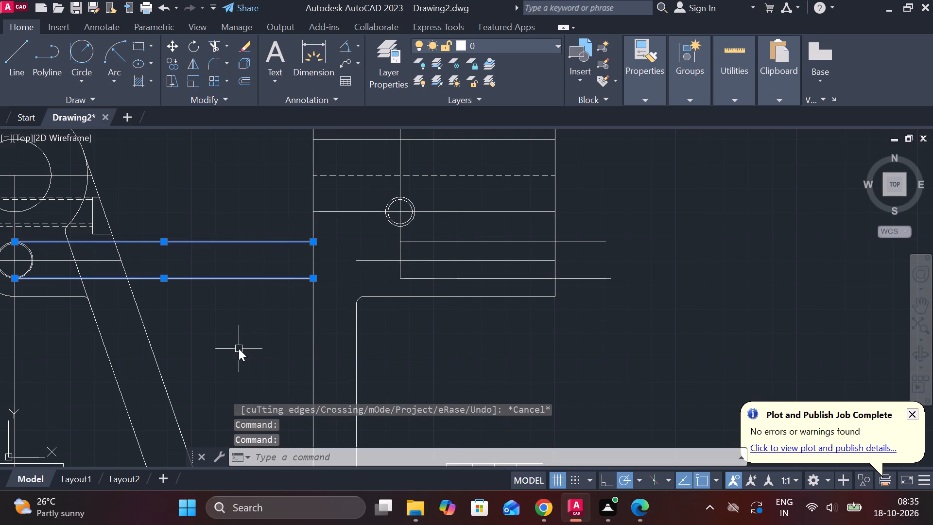
{"action": "key", "text": "space"}
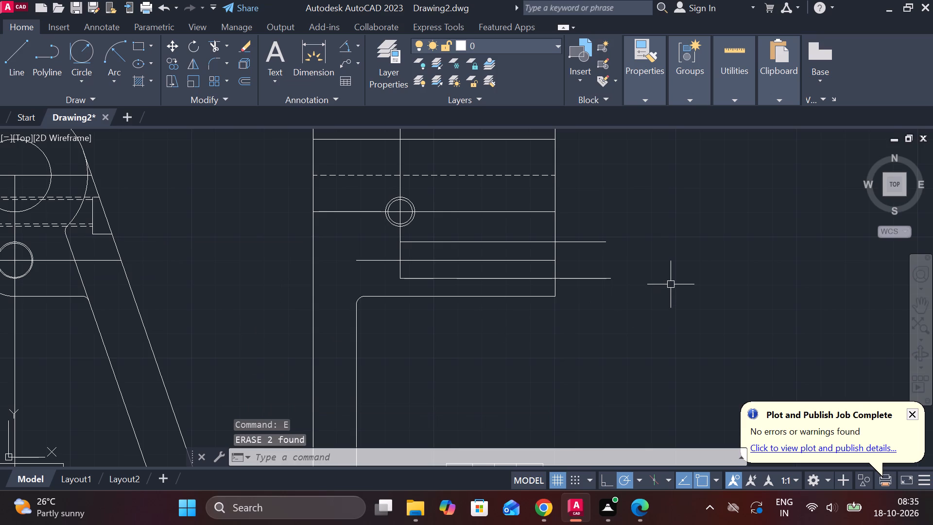
Trim the ends of both small-hole projection lines that extend beyond the side view's right edge.
{"action": "type", "text": "TR"}
{"action": "key", "text": "space"}
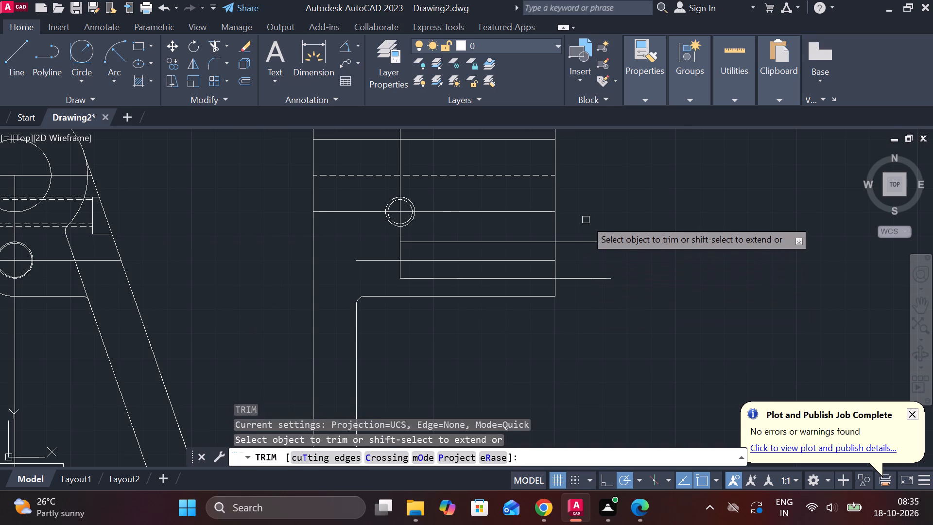
{"action": "left_click_drag", "start_coordinate": [586, 219], "coordinate": [601, 337]}
{"action": "middle_click_drag", "start_coordinate": [595, 304], "coordinate": [644, 346]}
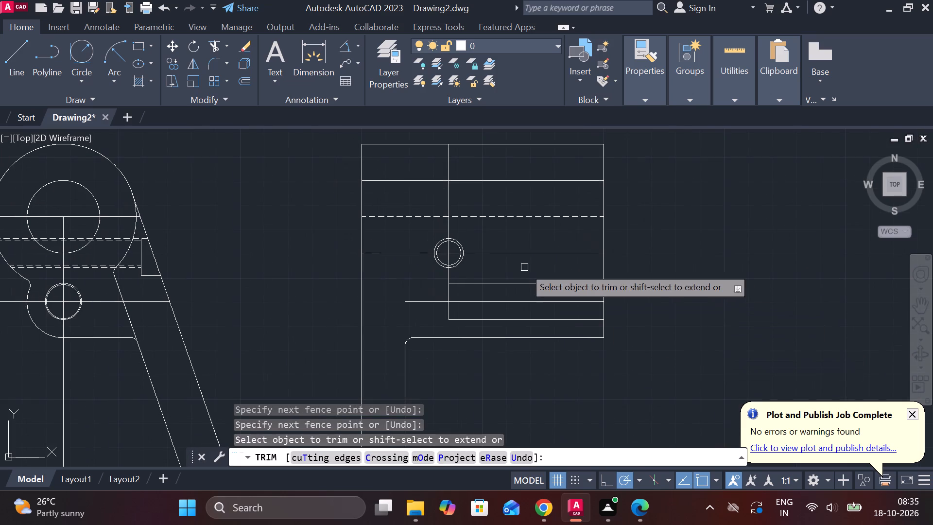
{"action": "scroll", "coordinate": [451, 267], "scroll_direction": "up", "scroll_amount": 1}
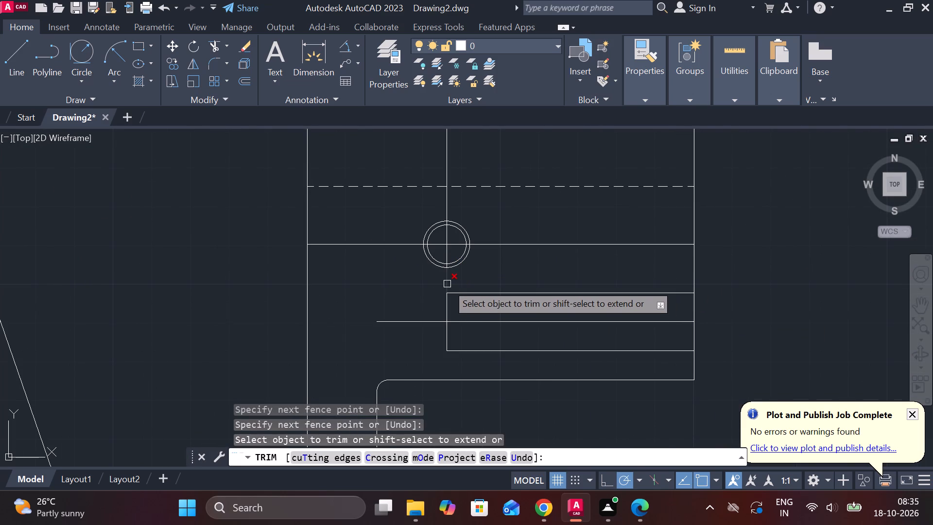
{"action": "key", "text": "Escape"}
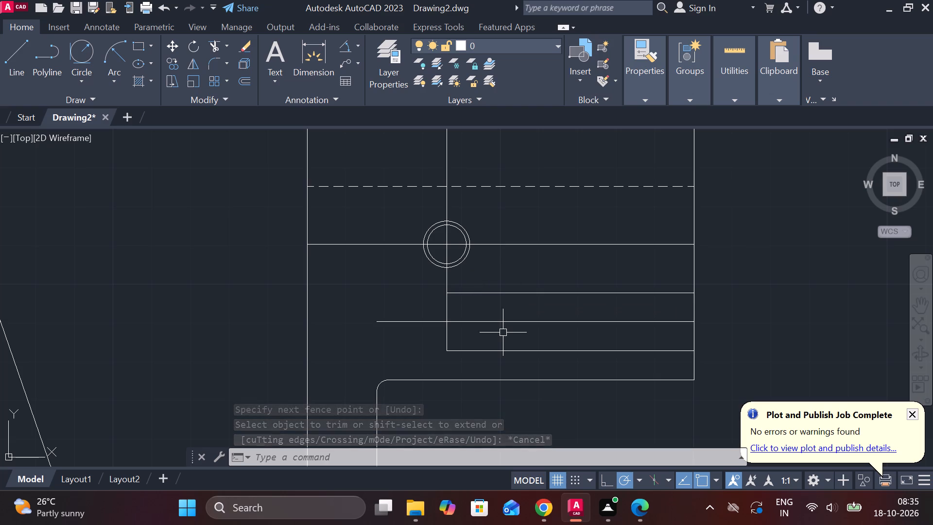
Offset the small hole's upper and lower edge lines in the side view inward by 1.
{"action": "key", "text": "o"}
{"action": "key", "text": "Return"}
{"action": "key", "text": "Return"}
{"action": "left_click", "coordinate": [502, 295]}
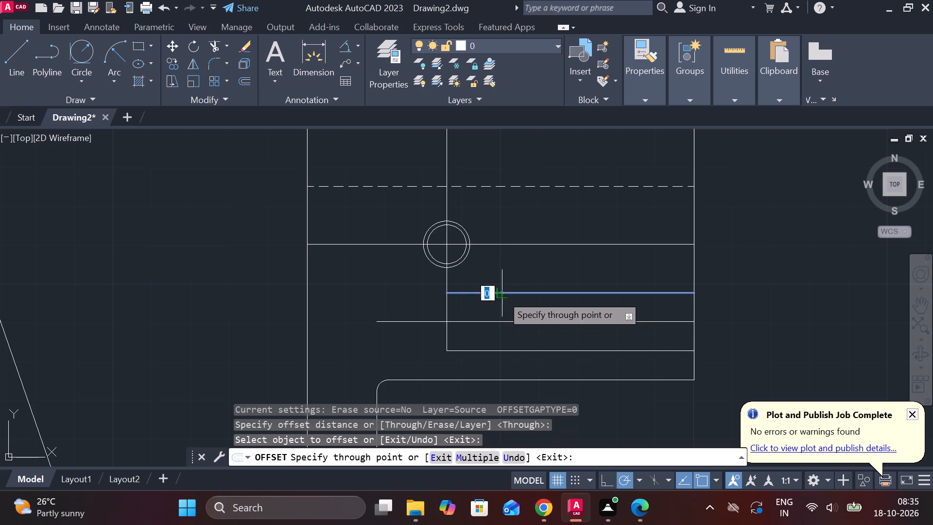
{"action": "key", "text": "1"}
{"action": "key", "text": "Return"}
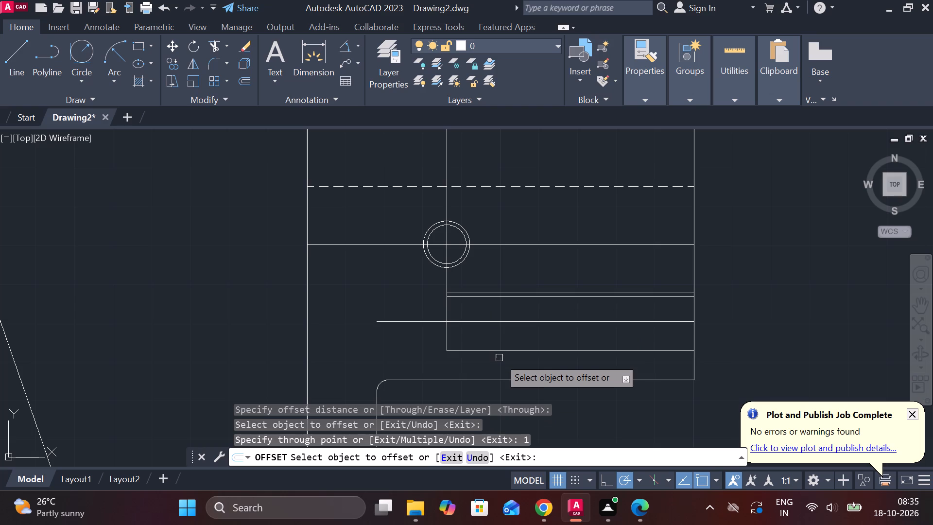
{"action": "left_click", "coordinate": [490, 352]}
{"action": "key", "text": "1"}
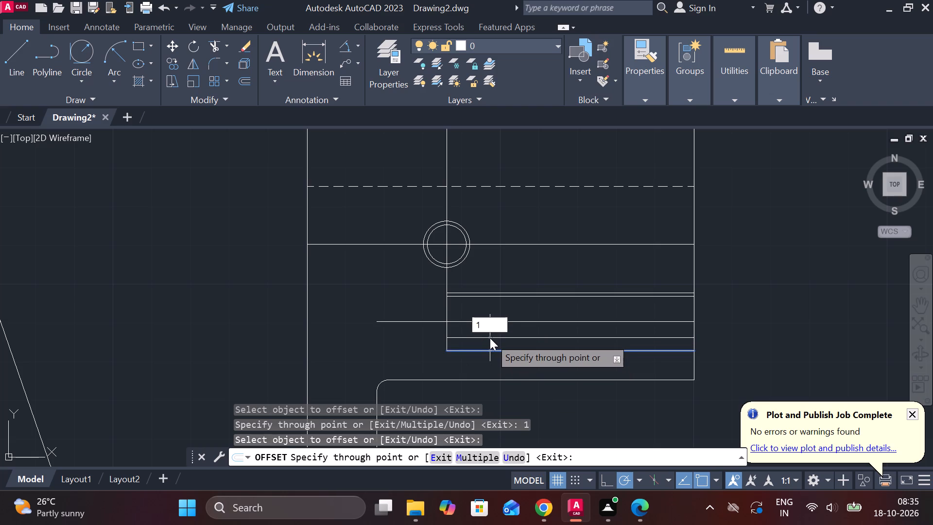
{"action": "key", "text": "Return"}
{"action": "key", "text": "Escape"}
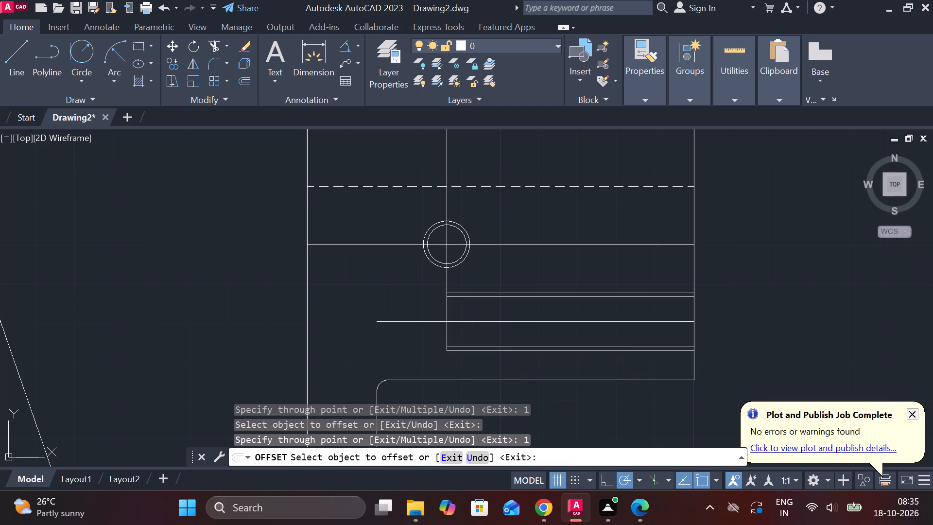
Draw the drilled hole's end beyond the thread: 5 units left from the upper inner line, down, and back along the lower inner line.
{"action": "key", "text": "l"}
{"action": "key", "text": "Return"}
{"action": "scroll", "coordinate": [443, 273], "scroll_direction": "up", "scroll_amount": 3}
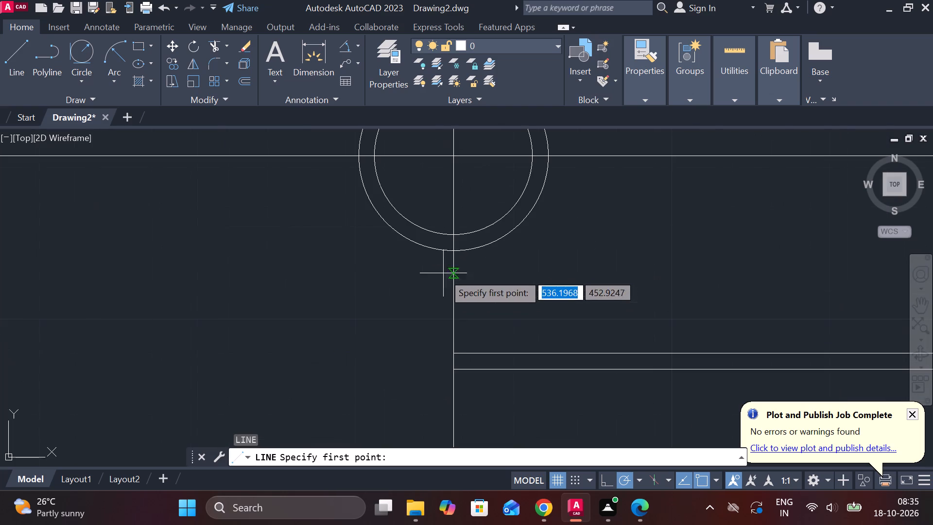
{"action": "left_click", "coordinate": [453, 367]}
{"action": "middle_click_drag", "start_coordinate": [409, 365], "coordinate": [440, 301]}
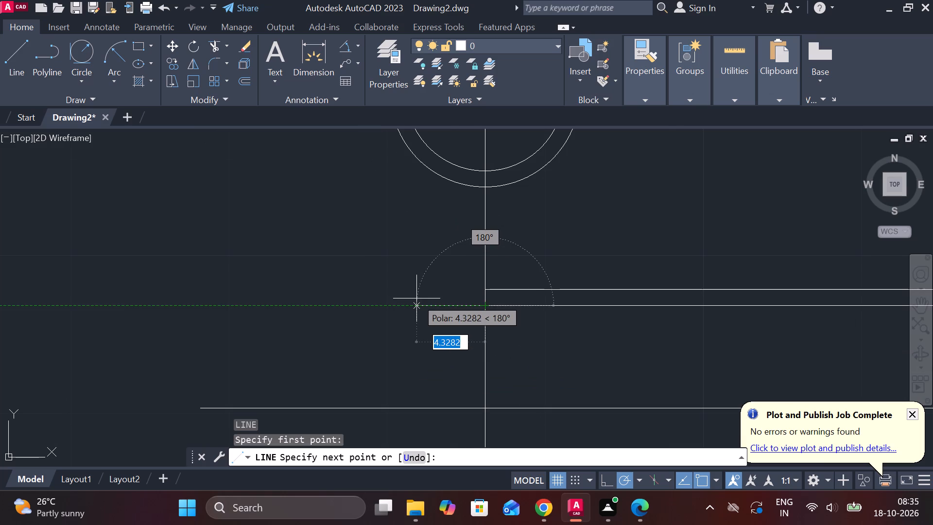
{"action": "type", "text": "5"}
{"action": "key", "text": "space"}
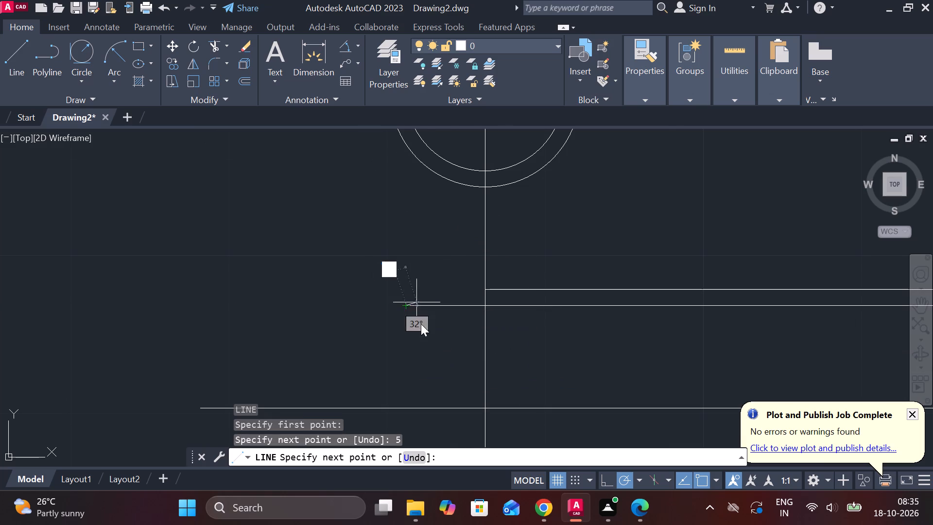
{"action": "scroll", "coordinate": [421, 327], "scroll_direction": "down", "scroll_amount": 1}
{"action": "middle_click_drag", "start_coordinate": [421, 327], "coordinate": [416, 293]}
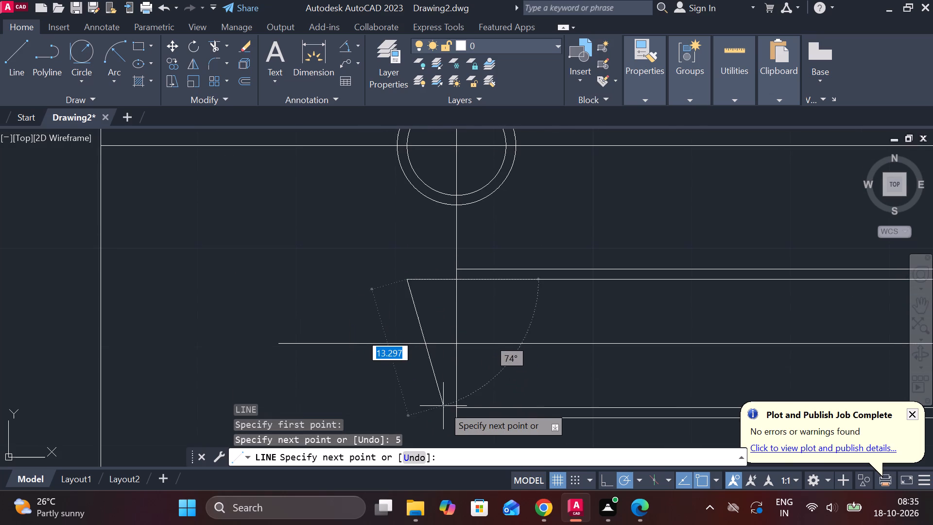
{"action": "left_click", "coordinate": [399, 412]}
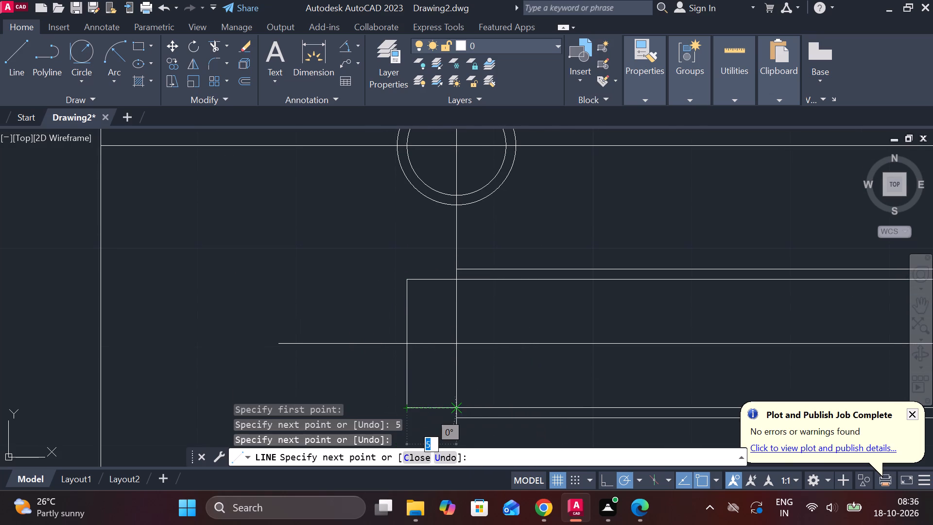
{"action": "left_click", "coordinate": [457, 411]}
{"action": "key", "text": "Escape"}
Set polar tracking to 30° increments and draw the drill tip's upper line from the upper left corner, about 9.9 units down-left at 120°.
{"action": "key", "text": "l"}
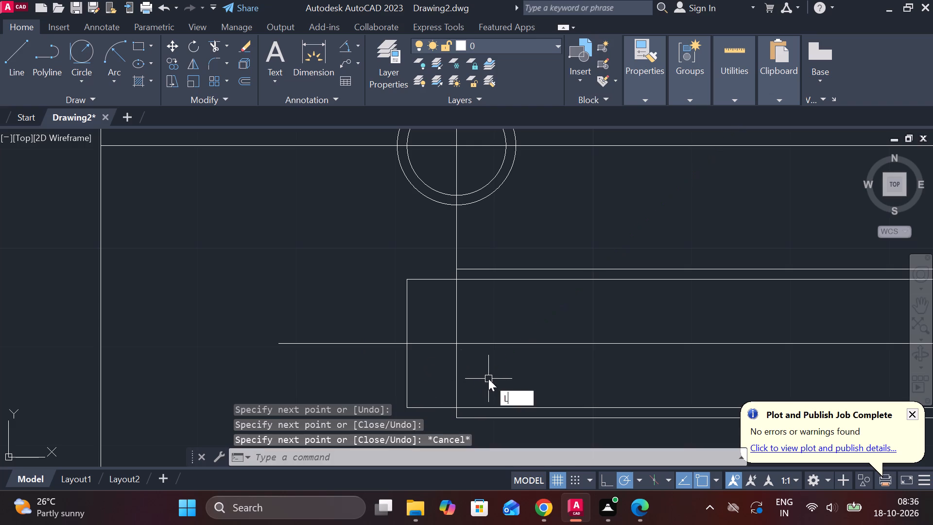
{"action": "key", "text": "Return"}
{"action": "left_click", "coordinate": [403, 280]}
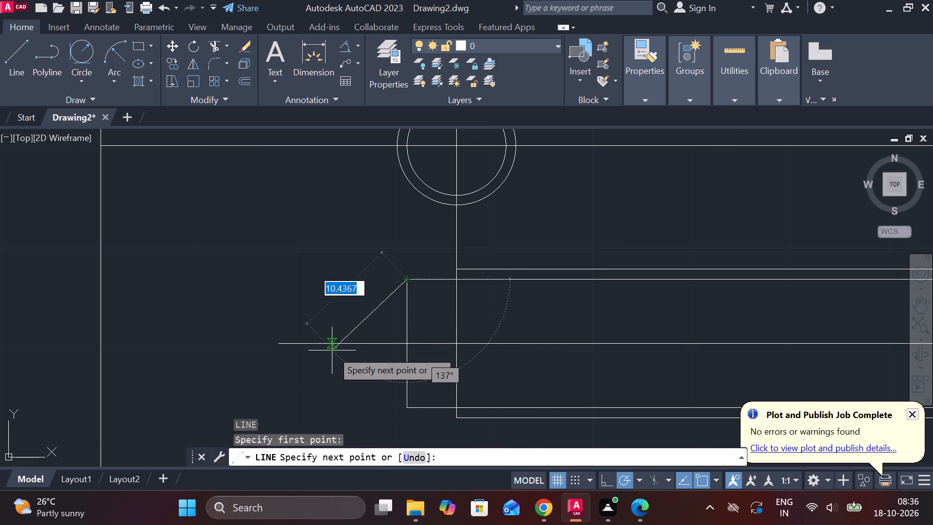
{"action": "left_click", "coordinate": [644, 476]}
{"action": "left_click", "coordinate": [644, 476]}
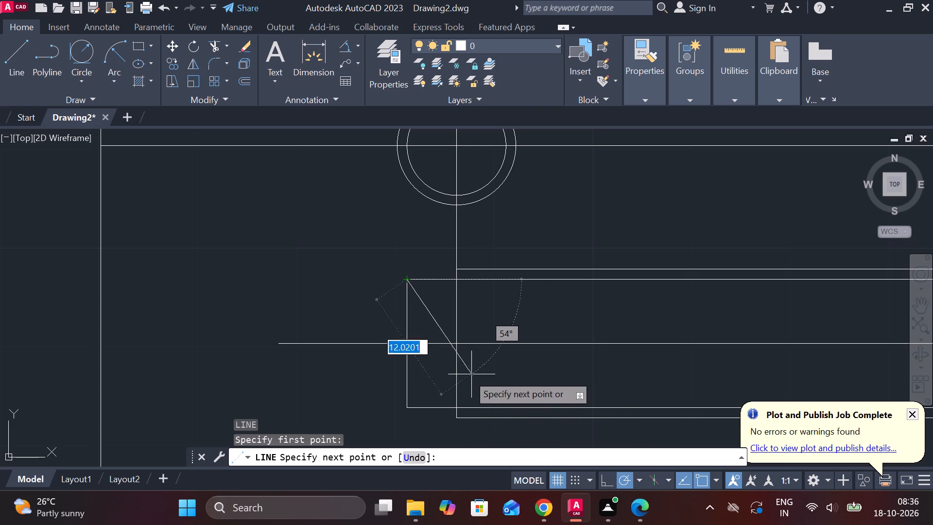
{"action": "left_click", "coordinate": [640, 481]}
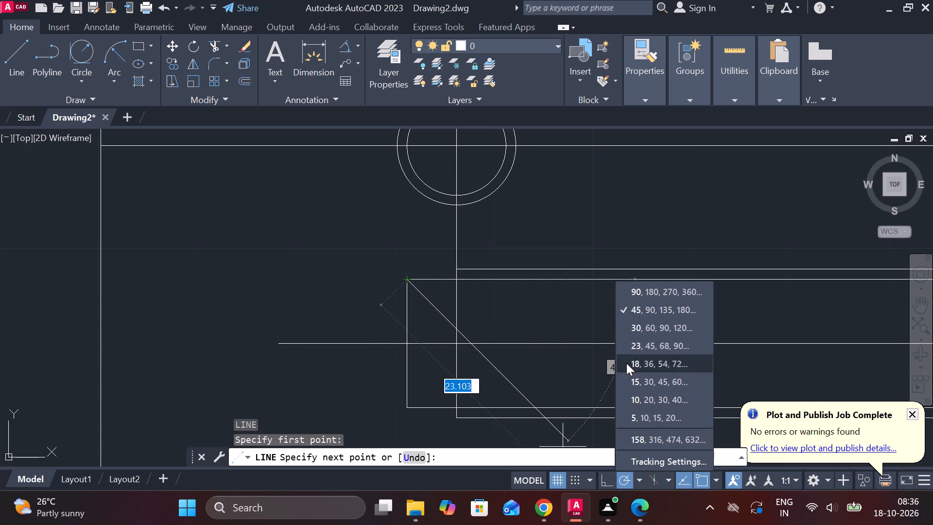
{"action": "left_click", "coordinate": [631, 333]}
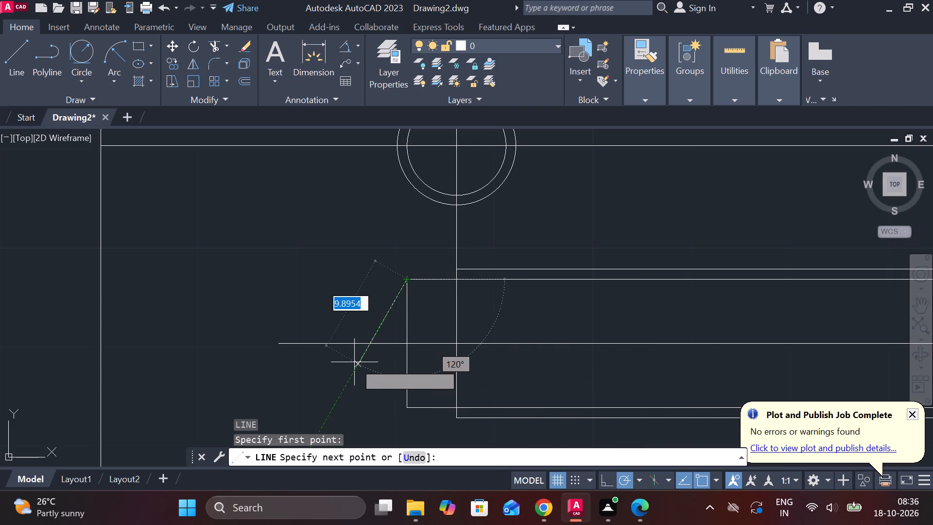
{"action": "left_click", "coordinate": [354, 362]}
{"action": "key", "text": "Escape"}
Draw the drill tip's lower line from the hole's lower left corner up-left, crossing the upper tip line at the hole's axis.
{"action": "key", "text": "space"}
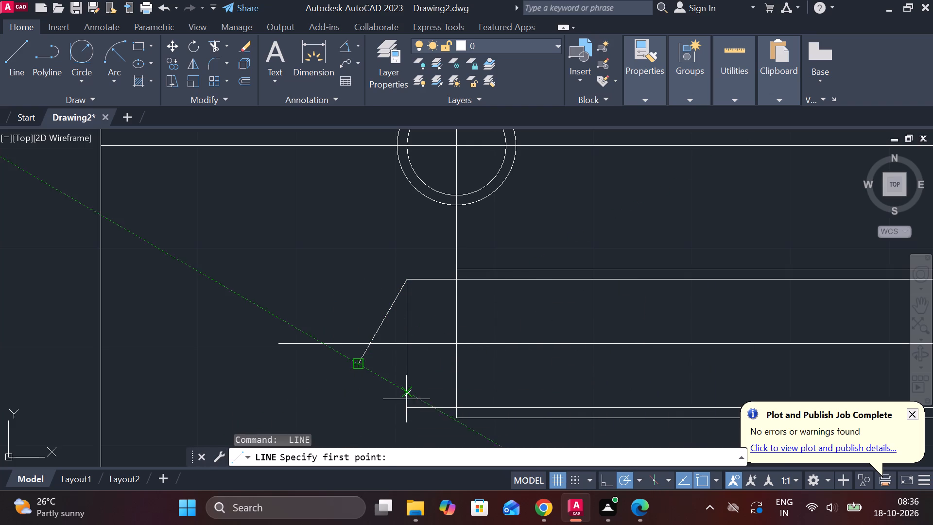
{"action": "left_click", "coordinate": [406, 404]}
{"action": "left_click", "coordinate": [347, 295]}
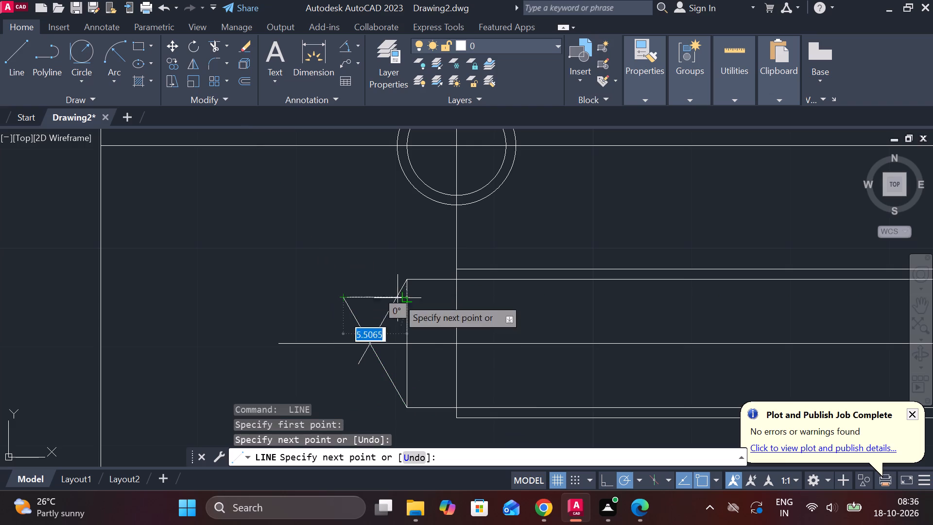
{"action": "key", "text": "Escape"}
Trim the two drill tip lines beyond their crossing so they form a closed point.
{"action": "type", "text": "TR"}
{"action": "key", "text": "space"}
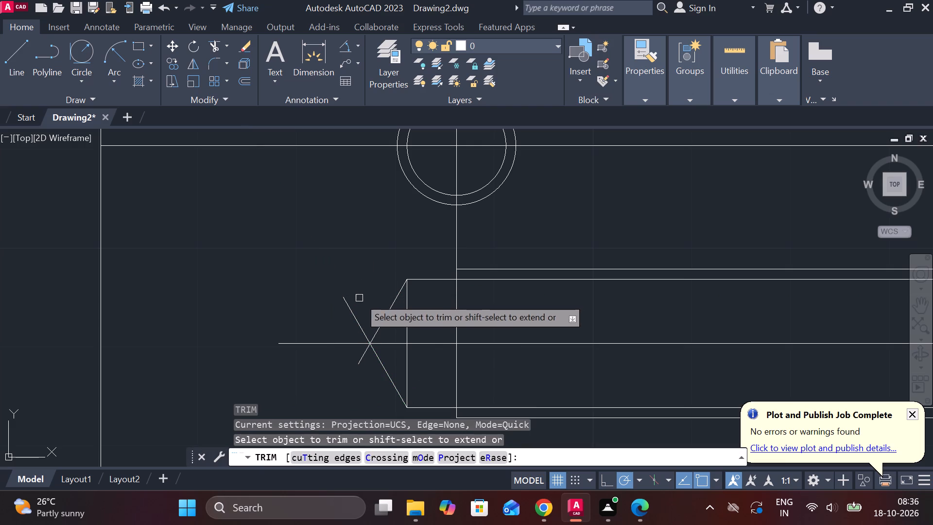
{"action": "left_click_drag", "start_coordinate": [360, 295], "coordinate": [364, 368]}
{"action": "scroll", "coordinate": [350, 364], "scroll_direction": "down", "scroll_amount": 3}
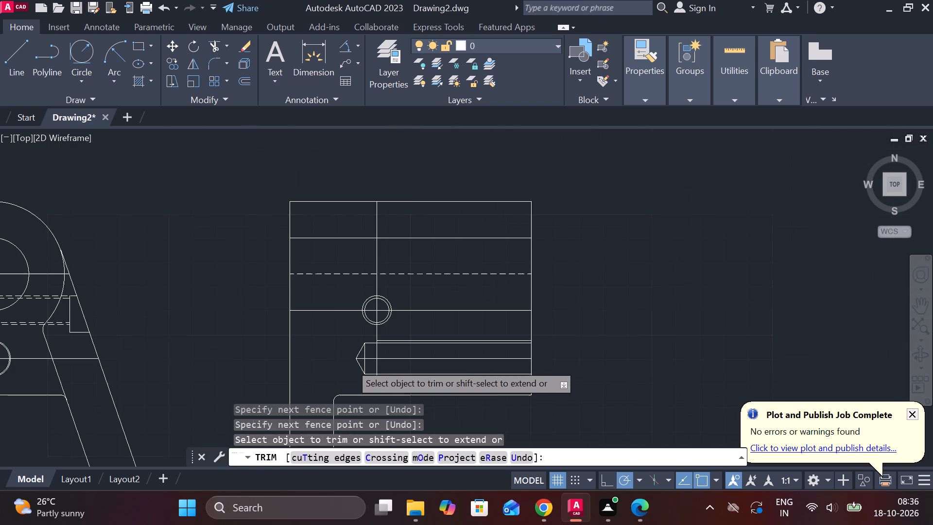
{"action": "middle_click", "coordinate": [560, 342]}
{"action": "scroll", "coordinate": [571, 335], "scroll_direction": "down", "scroll_amount": 1}
{"action": "key", "text": "Escape"}
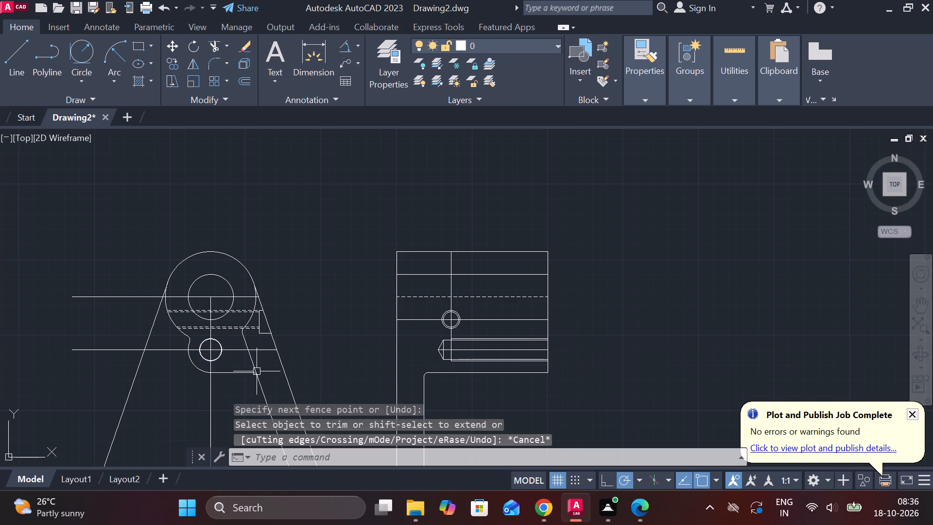
Lengthen the front view's small-hole horizontal centre line to the right, ending just short of the side view.
{"action": "middle_click_drag", "start_coordinate": [268, 372], "coordinate": [454, 350]}
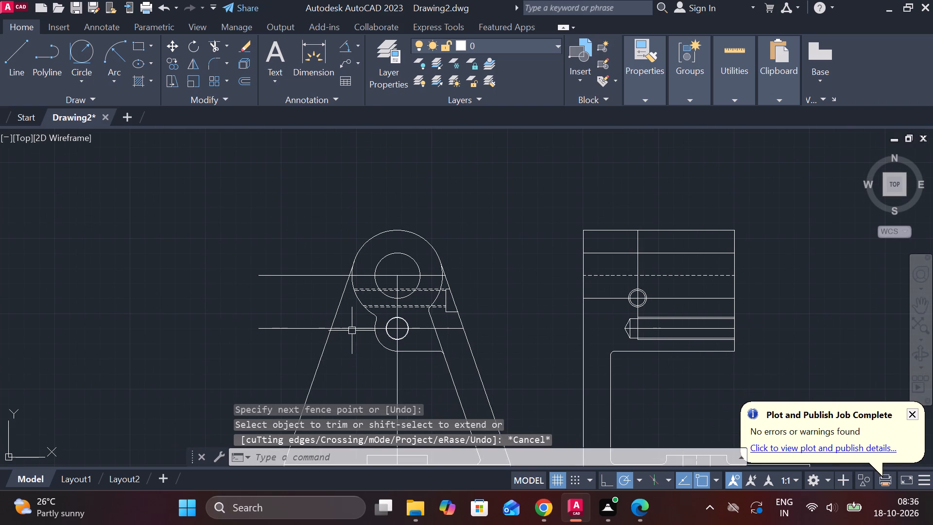
{"action": "left_click", "coordinate": [454, 330]}
{"action": "left_click", "coordinate": [493, 369]}
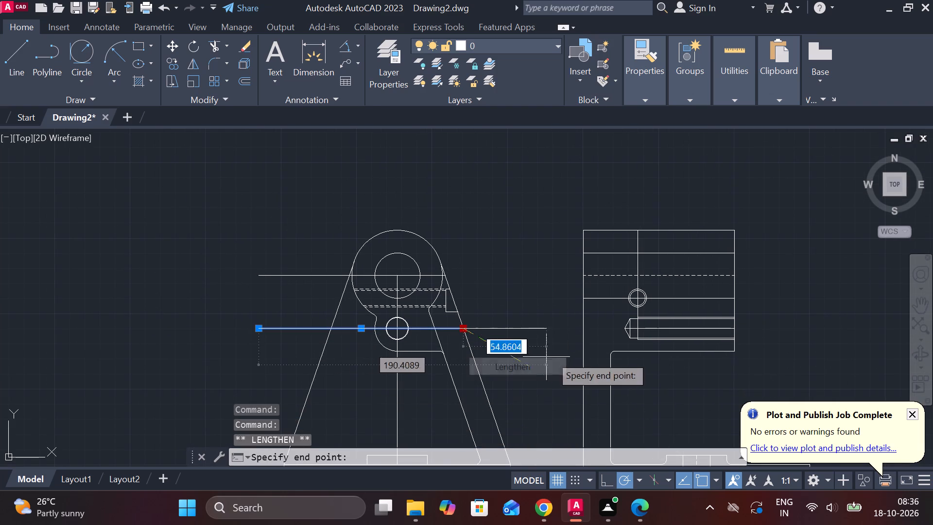
{"action": "left_click", "coordinate": [551, 355]}
{"action": "key", "text": "Escape"}
Lengthen the large bore's horizontal centre line in the front view about 61 units to the right.
{"action": "left_click", "coordinate": [432, 276]}
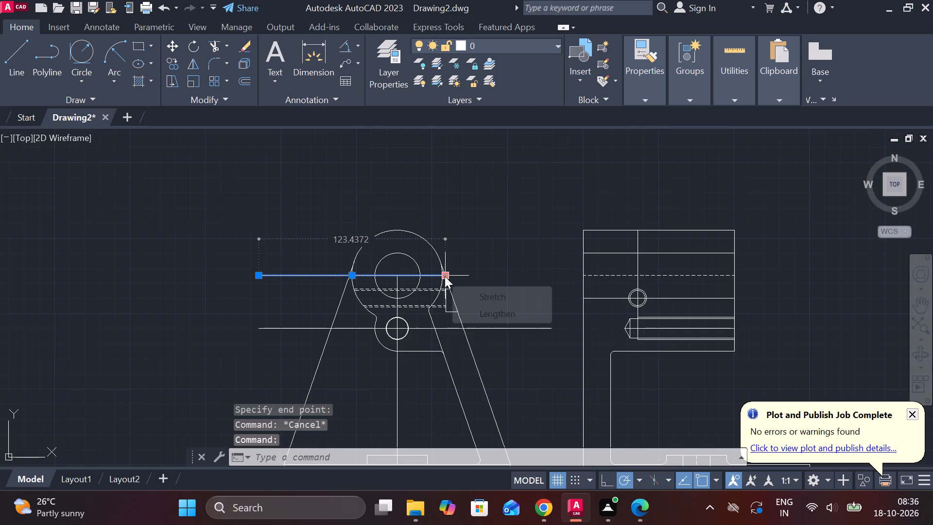
{"action": "left_click", "coordinate": [485, 314]}
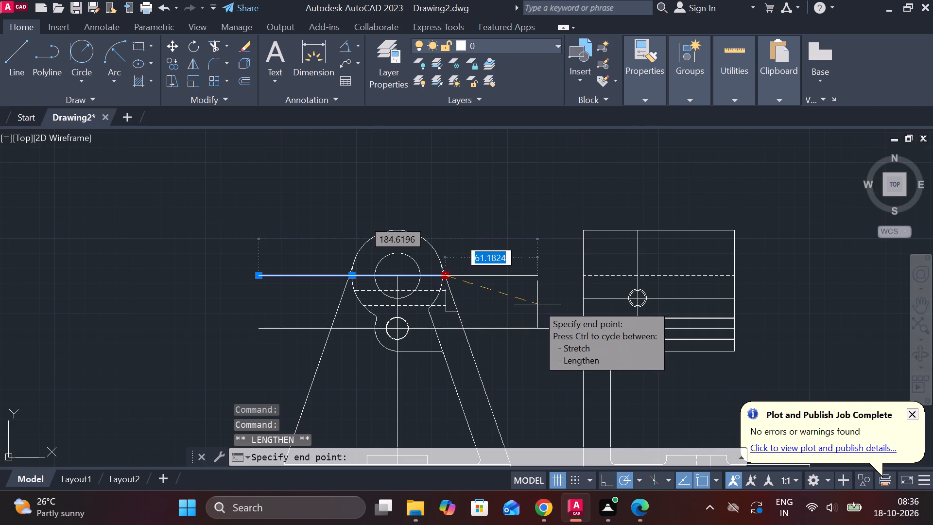
{"action": "left_click", "coordinate": [537, 304]}
{"action": "key", "text": "Escape"}
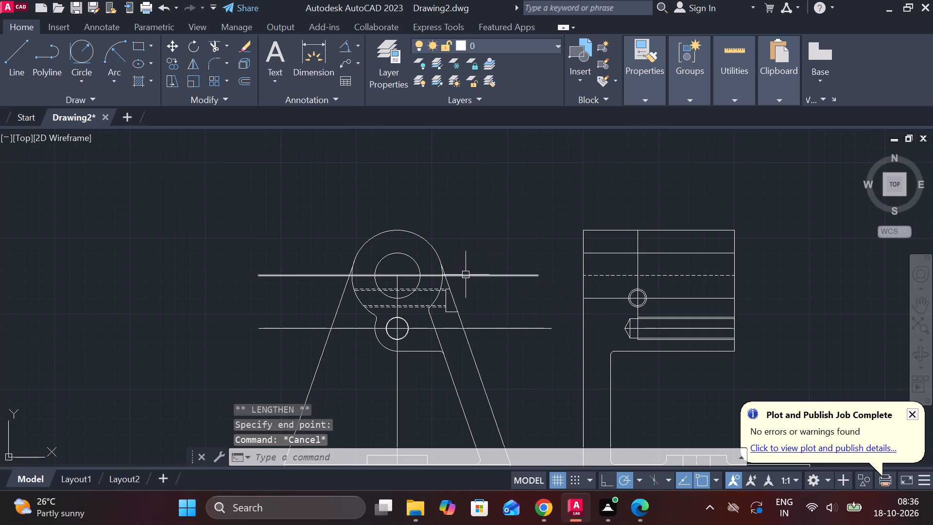
{"action": "left_click", "coordinate": [466, 274]}
{"action": "key", "text": "Escape"}
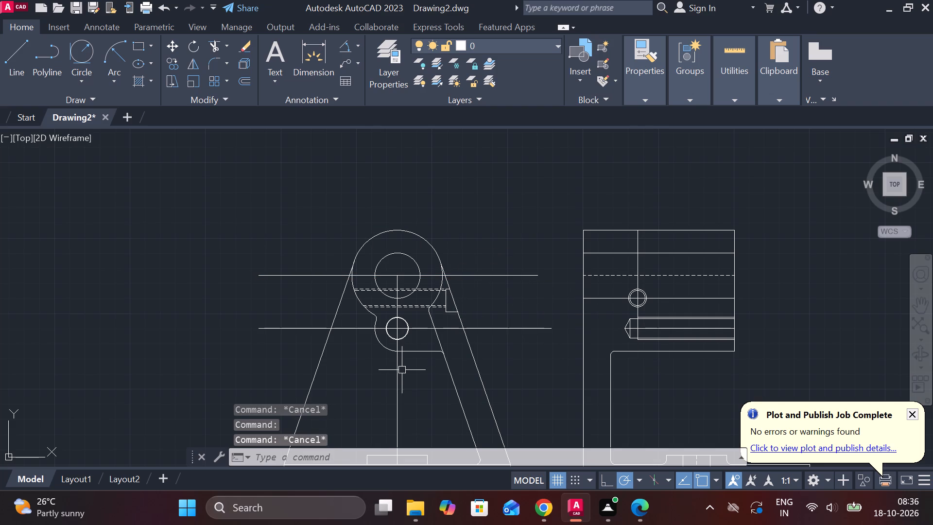
Lengthen the front view's vertical centre line upward from the bore centre, ending above the round boss.
{"action": "left_click", "coordinate": [395, 375]}
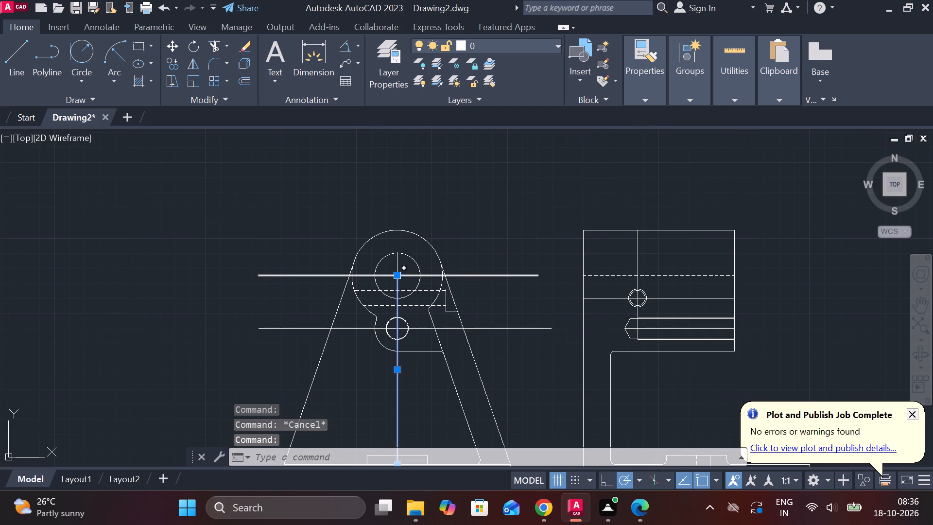
{"action": "left_click", "coordinate": [426, 317]}
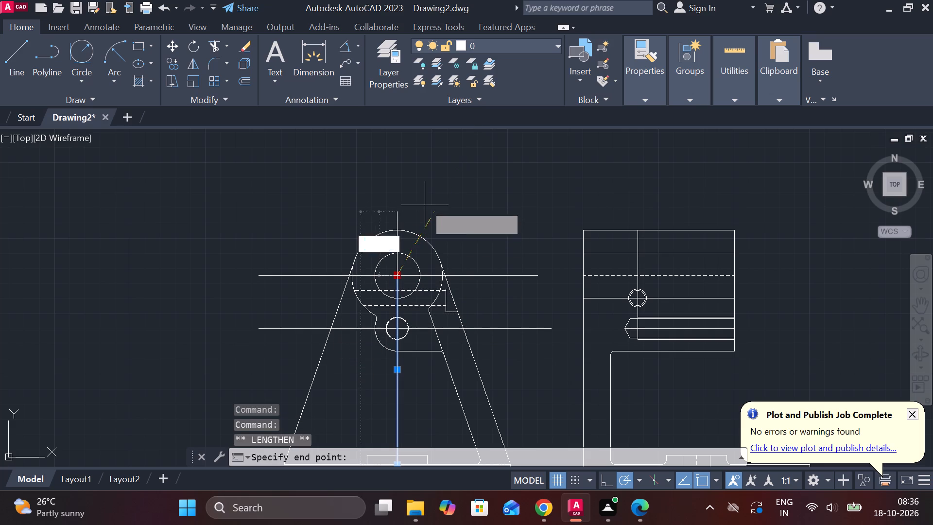
{"action": "left_click", "coordinate": [425, 191]}
{"action": "key", "text": "Escape"}
Change the front view's two horizontal centre lines and its vertical centre line to the DASHED linetype.
{"action": "left_click", "coordinate": [479, 275]}
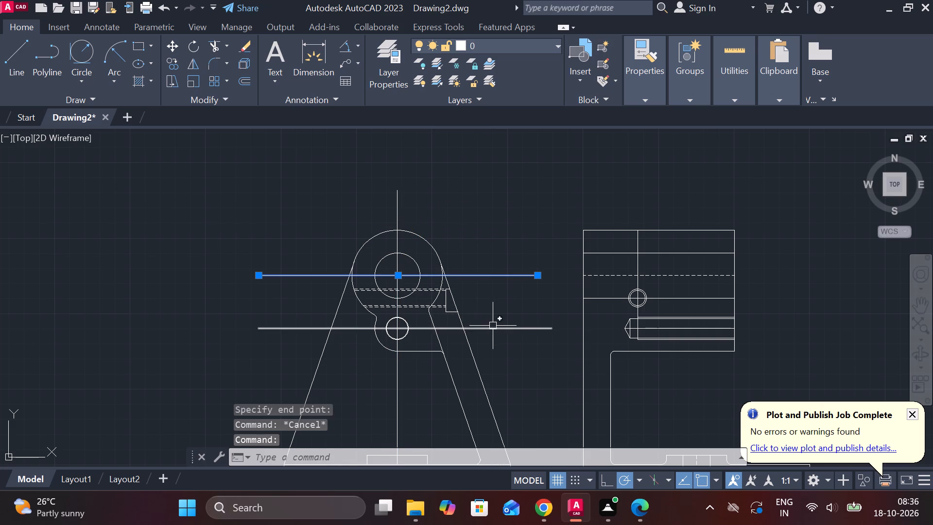
{"action": "left_click", "coordinate": [501, 332]}
{"action": "left_click", "coordinate": [484, 320]}
{"action": "left_click", "coordinate": [395, 211]}
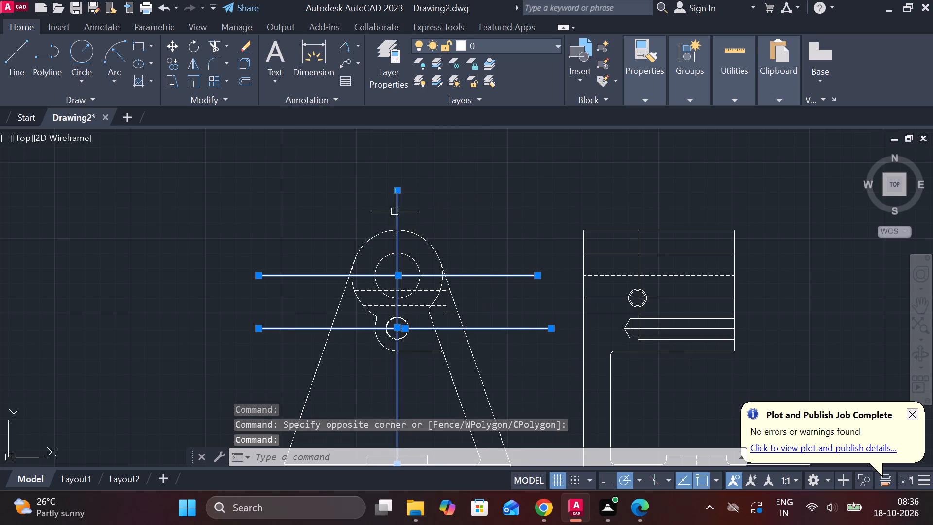
{"action": "scroll", "coordinate": [396, 214], "scroll_direction": "down", "scroll_amount": 1}
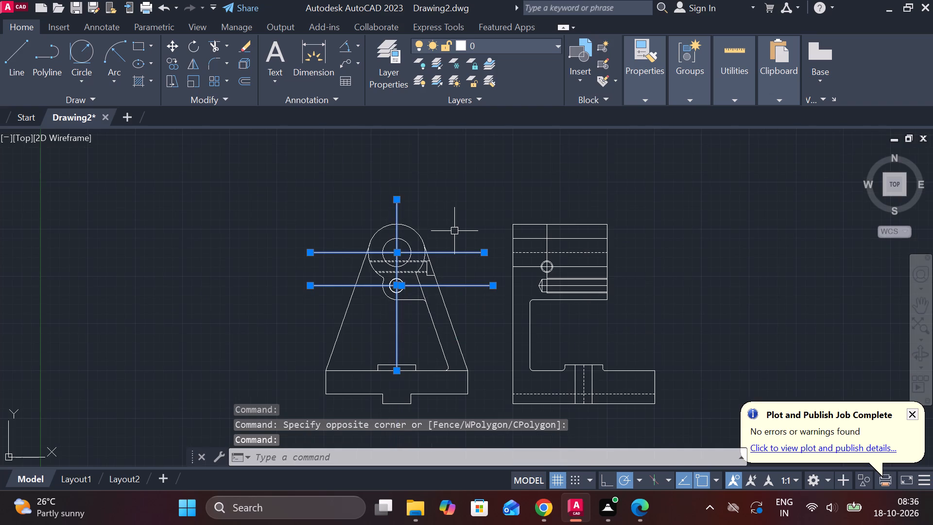
{"action": "scroll", "coordinate": [454, 231], "scroll_direction": "down", "scroll_amount": 1}
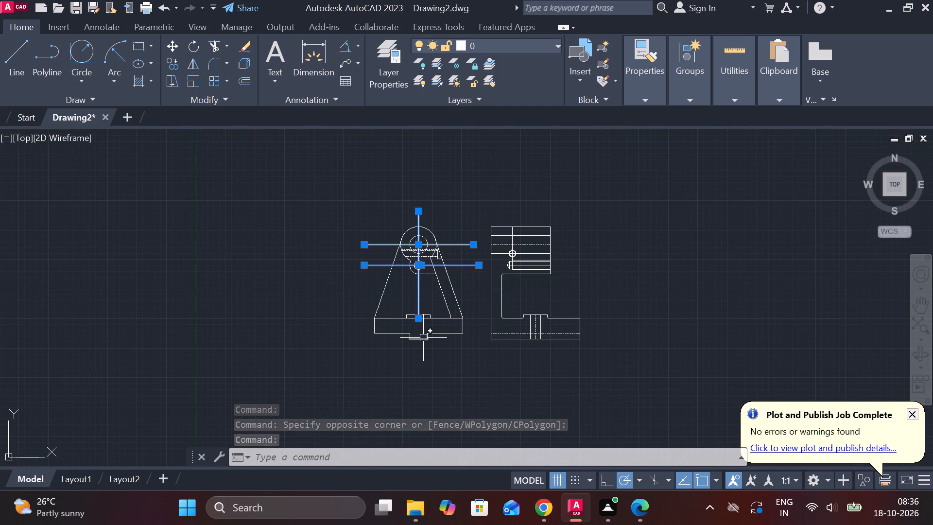
{"action": "left_click", "coordinate": [647, 105]}
{"action": "left_click", "coordinate": [726, 152]}
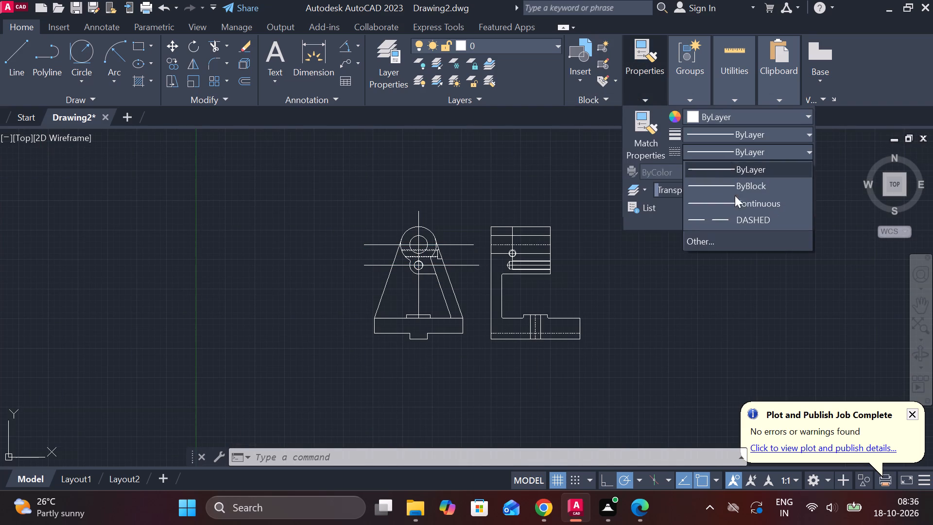
{"action": "left_click", "coordinate": [730, 217]}
{"action": "key", "text": "Escape"}
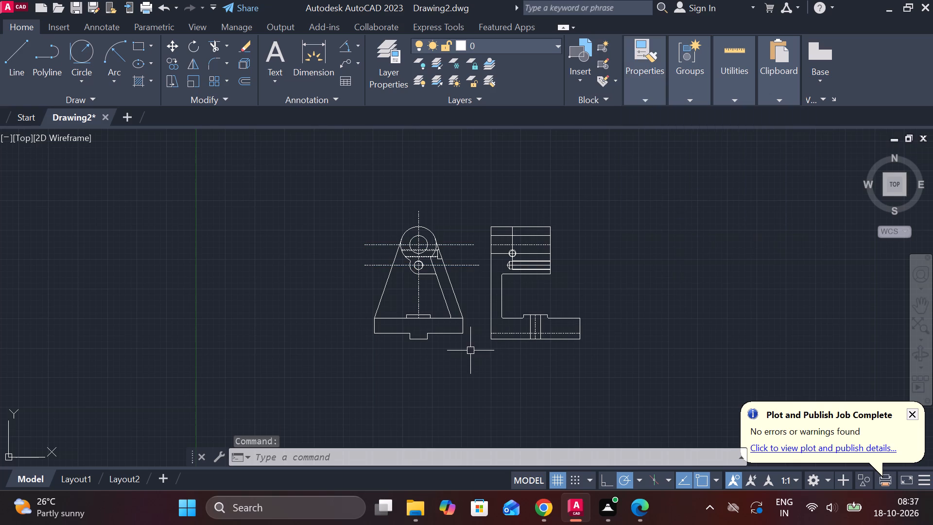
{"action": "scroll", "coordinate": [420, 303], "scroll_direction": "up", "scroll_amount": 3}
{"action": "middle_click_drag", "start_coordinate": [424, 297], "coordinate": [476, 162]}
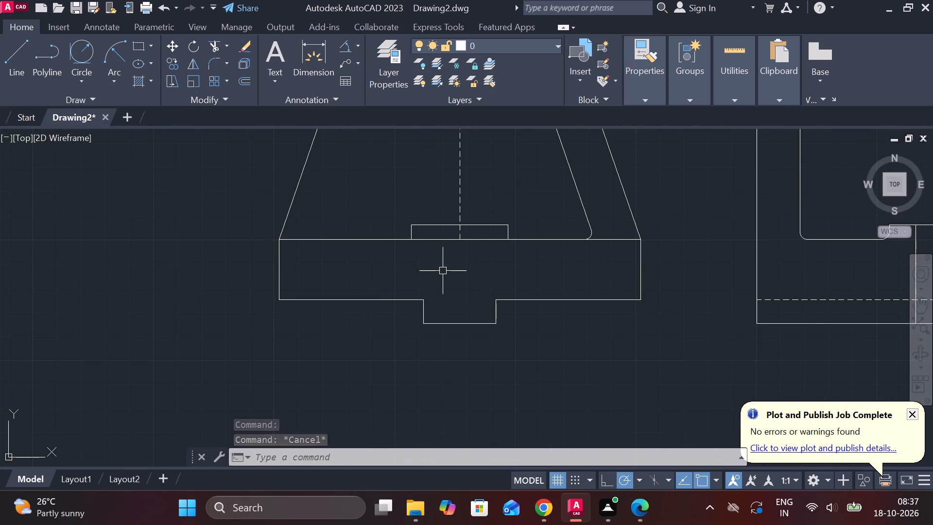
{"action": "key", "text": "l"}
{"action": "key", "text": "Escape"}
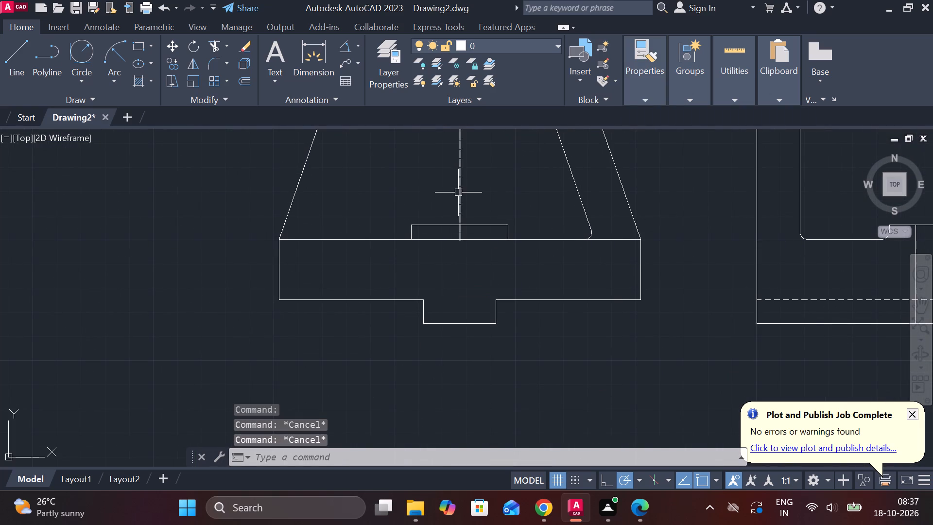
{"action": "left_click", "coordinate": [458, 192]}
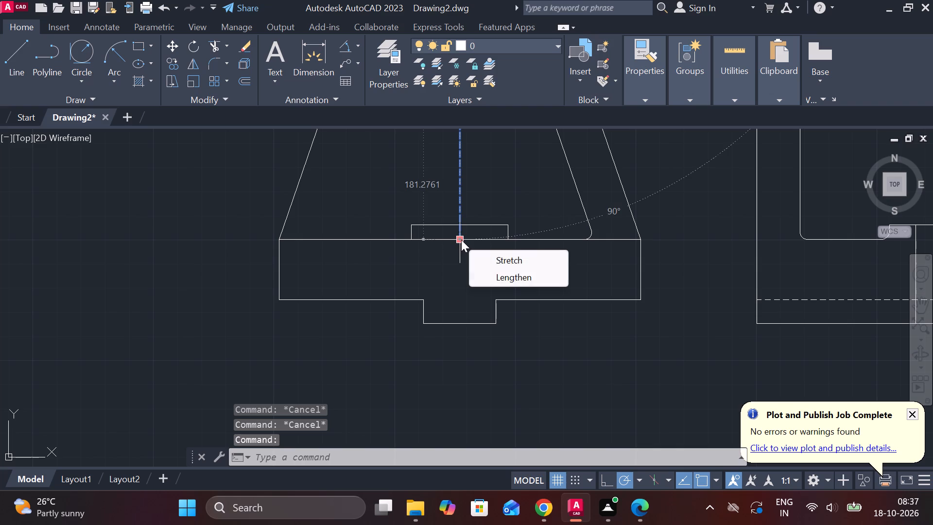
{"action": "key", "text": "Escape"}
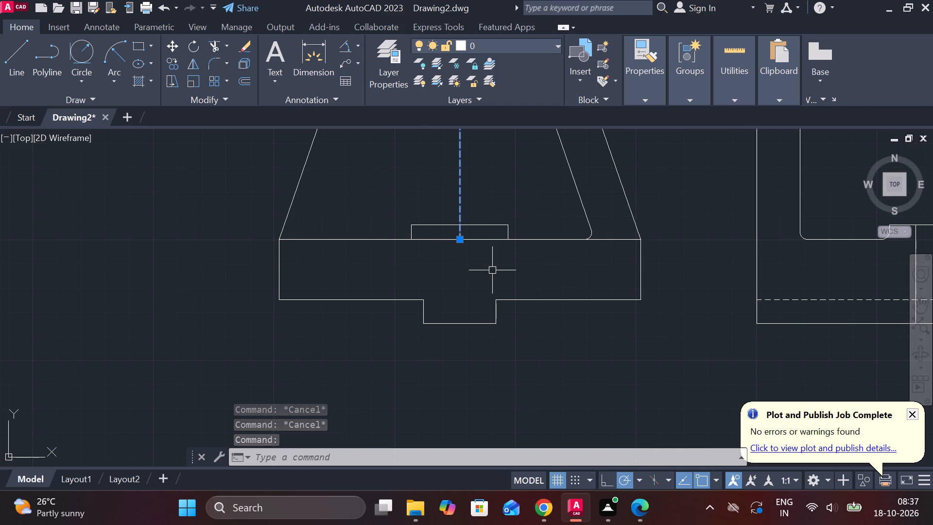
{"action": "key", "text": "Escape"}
Draw a 35-unit vertical line from the centre line's lower end to the midpoint of the base tongue's bottom edge.
{"action": "key", "text": "l"}
{"action": "key", "text": "Return"}
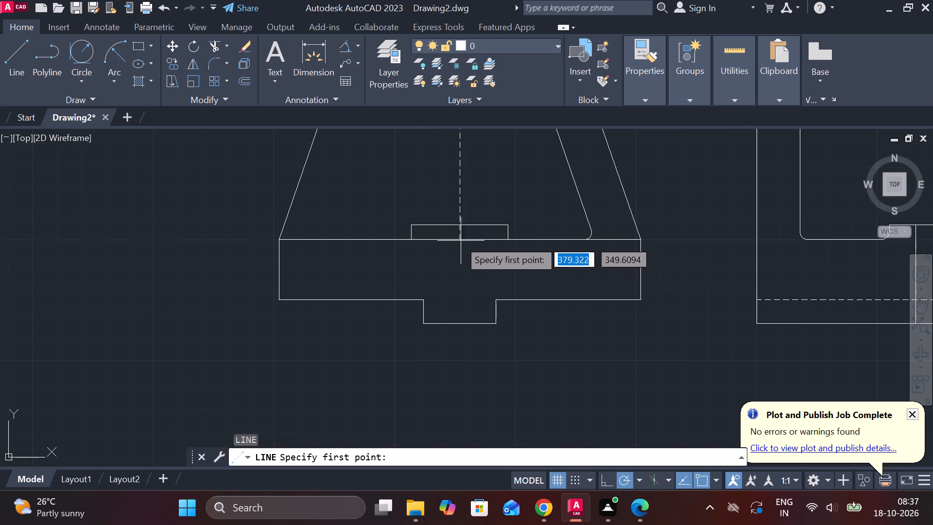
{"action": "left_click", "coordinate": [461, 240]}
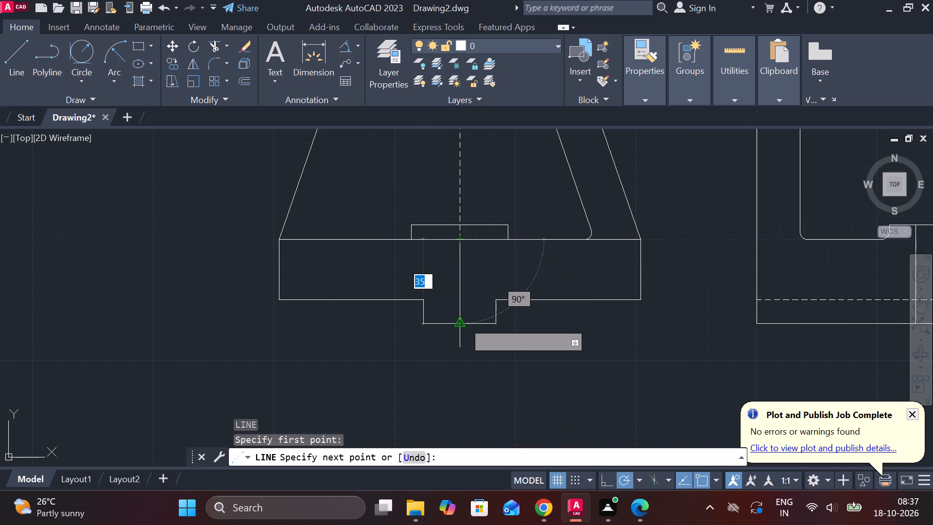
{"action": "left_click", "coordinate": [459, 319]}
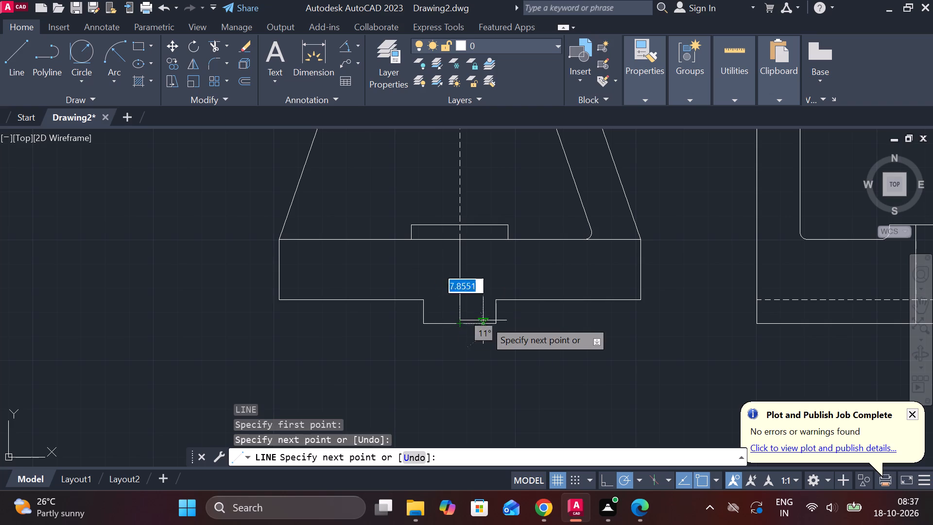
{"action": "key", "text": "Escape"}
Change the new vertical line through the front view's base to the DASHED linetype.
{"action": "scroll", "coordinate": [457, 274], "scroll_direction": "up", "scroll_amount": 2}
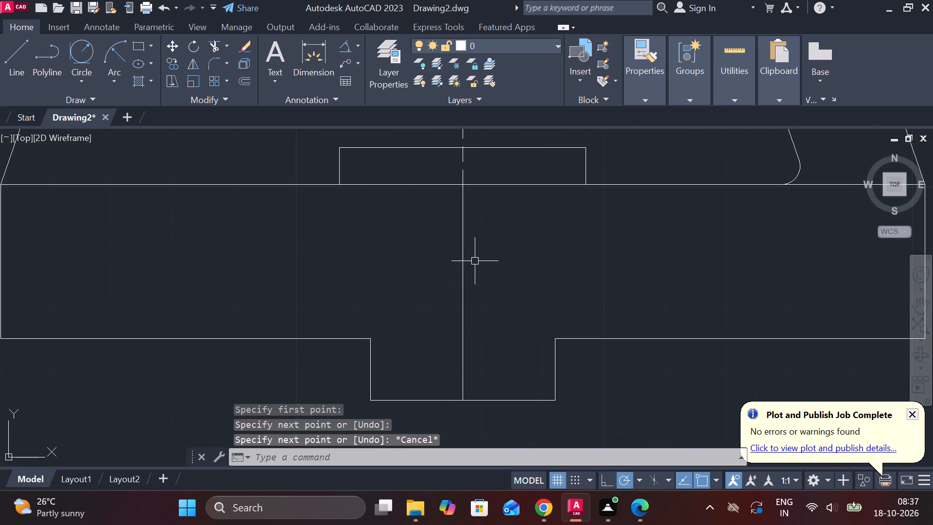
{"action": "left_click", "coordinate": [460, 257]}
{"action": "left_click", "coordinate": [644, 99]}
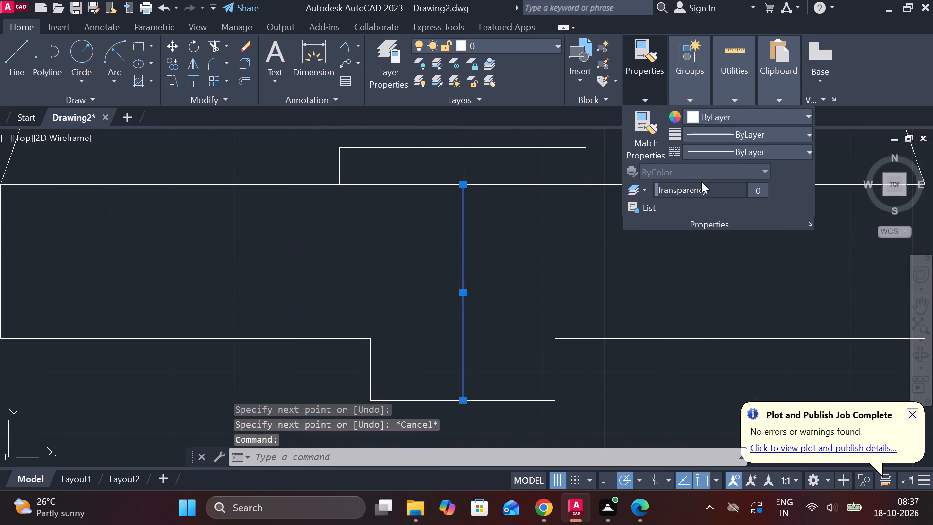
{"action": "left_click", "coordinate": [724, 150]}
{"action": "left_click", "coordinate": [733, 219]}
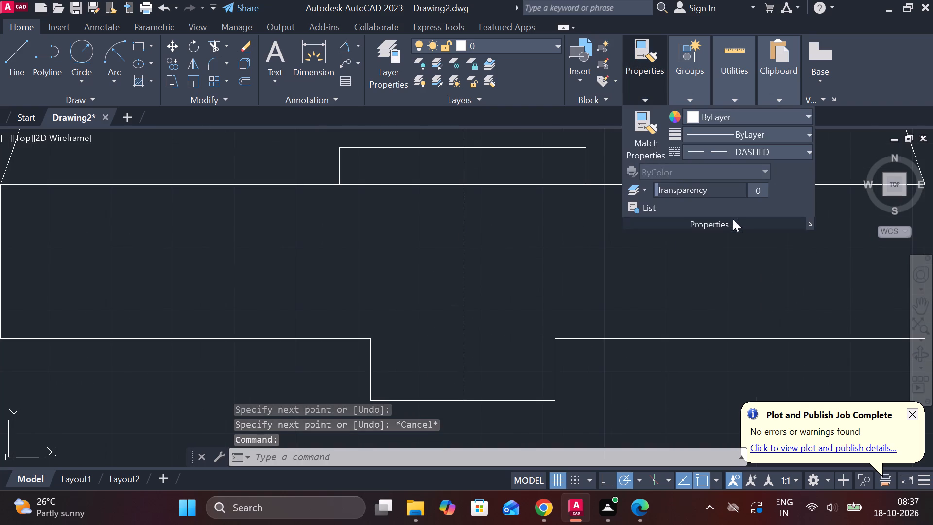
{"action": "key", "text": "Escape"}
{"action": "key", "text": "Escape"}
Offset the base's dashed vertical centre line 7.5 to each side to form the hole's hidden edges.
{"action": "scroll", "coordinate": [561, 272], "scroll_direction": "down", "scroll_amount": 1}
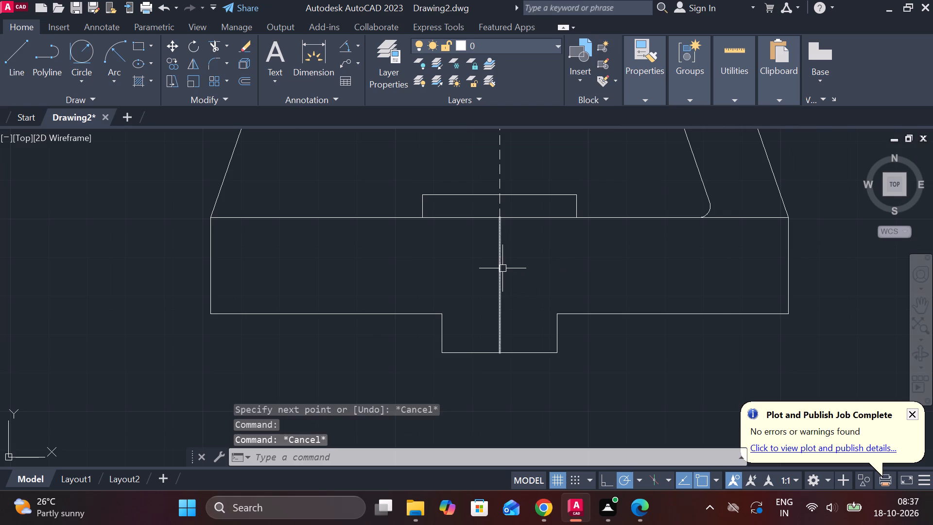
{"action": "left_click", "coordinate": [502, 268]}
{"action": "key", "text": "o"}
{"action": "key", "text": "Return"}
{"action": "key", "text": "Return"}
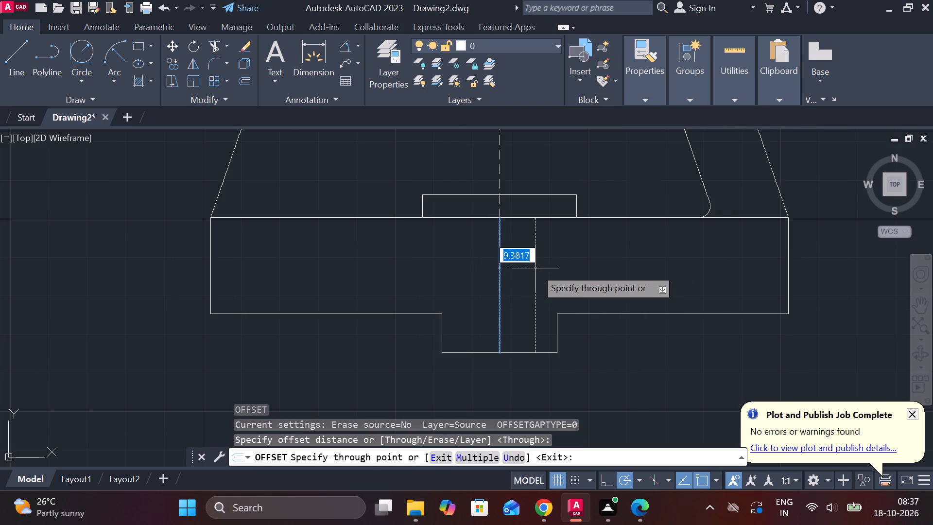
{"action": "type", "text": "7."}
{"action": "type", "text": "5"}
{"action": "key", "text": "space"}
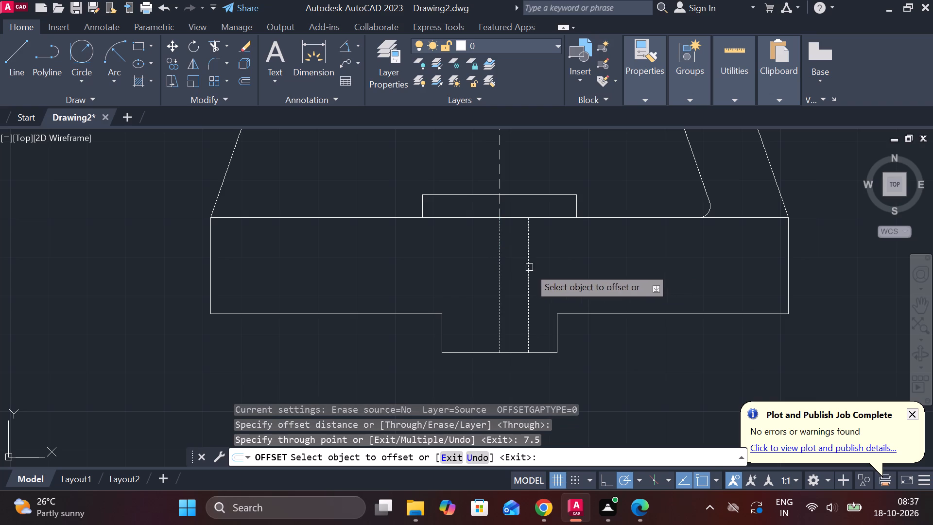
{"action": "left_click", "coordinate": [498, 280]}
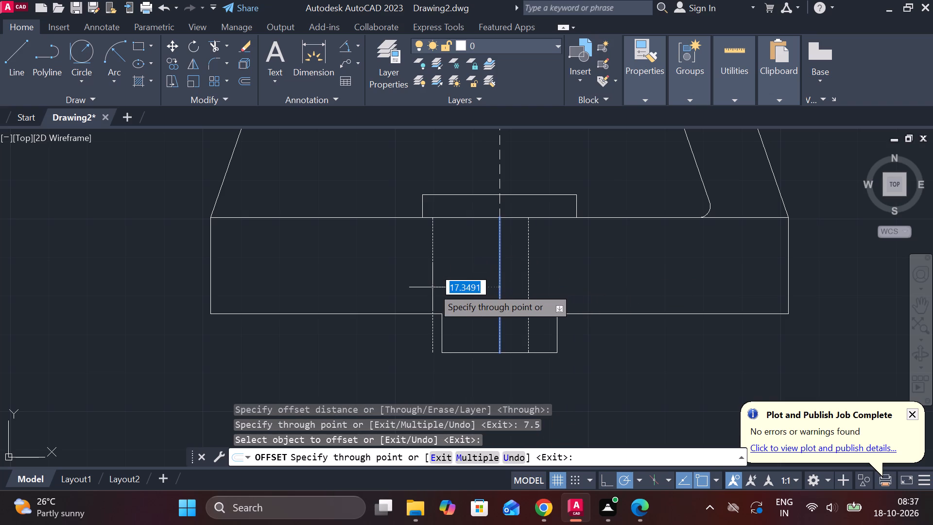
{"action": "type", "text": "7.5"}
{"action": "key", "text": "Return"}
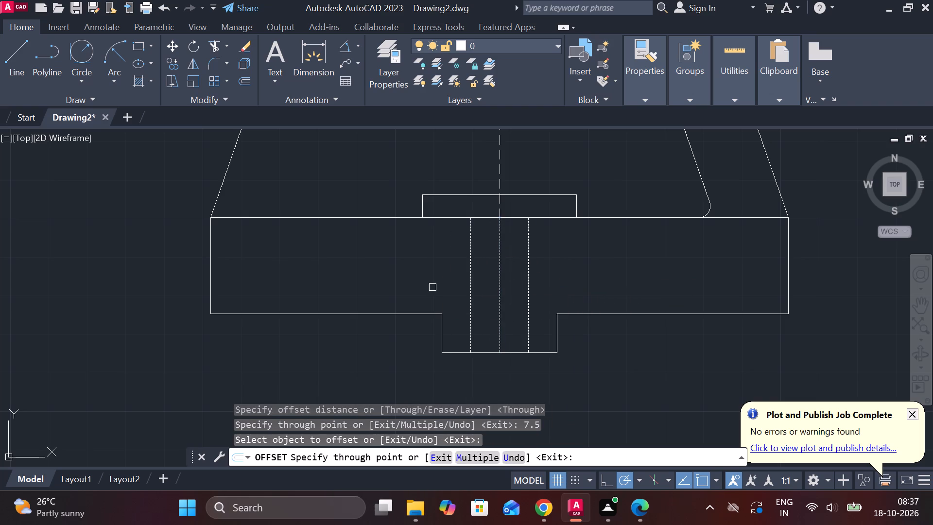
Extend both offset hidden lines up to the top edge of the raised pad on the front view's base.
{"action": "scroll", "coordinate": [439, 289], "scroll_direction": "down", "scroll_amount": 4}
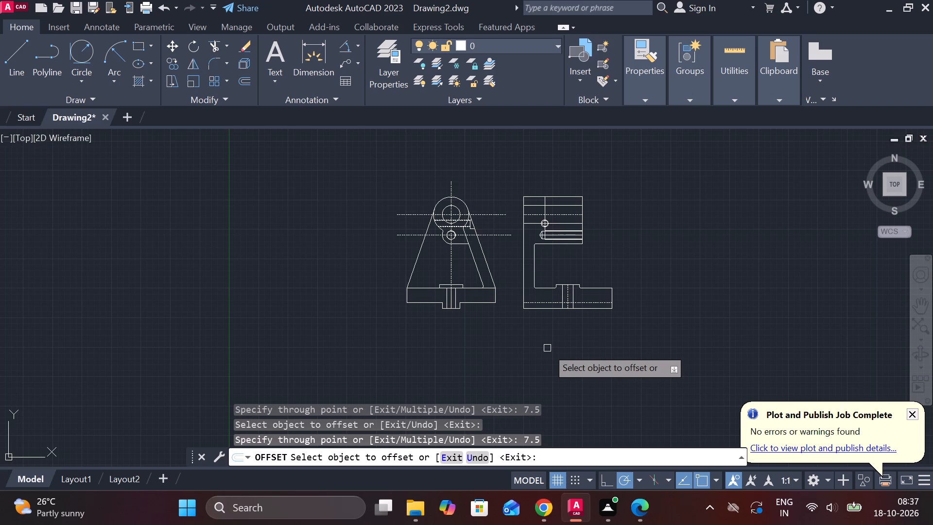
{"action": "scroll", "coordinate": [469, 258], "scroll_direction": "up", "scroll_amount": 3}
{"action": "scroll", "coordinate": [377, 351], "scroll_direction": "up", "scroll_amount": 1}
{"action": "middle_click", "coordinate": [377, 352]}
{"action": "scroll", "coordinate": [388, 335], "scroll_direction": "up", "scroll_amount": 1}
{"action": "middle_click_drag", "start_coordinate": [388, 335], "coordinate": [404, 228]}
{"action": "key", "text": "Escape"}
{"action": "type", "text": "EX"}
{"action": "key", "text": "space"}
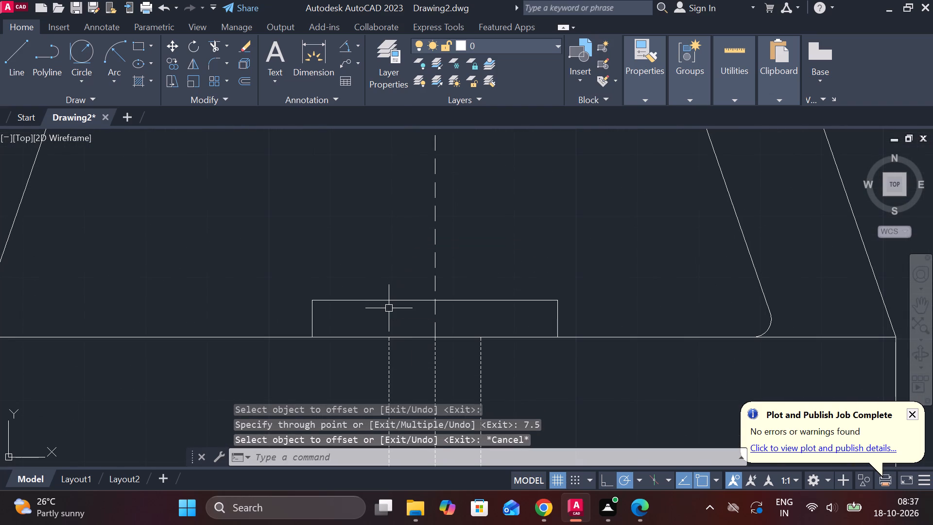
{"action": "left_click", "coordinate": [387, 370]}
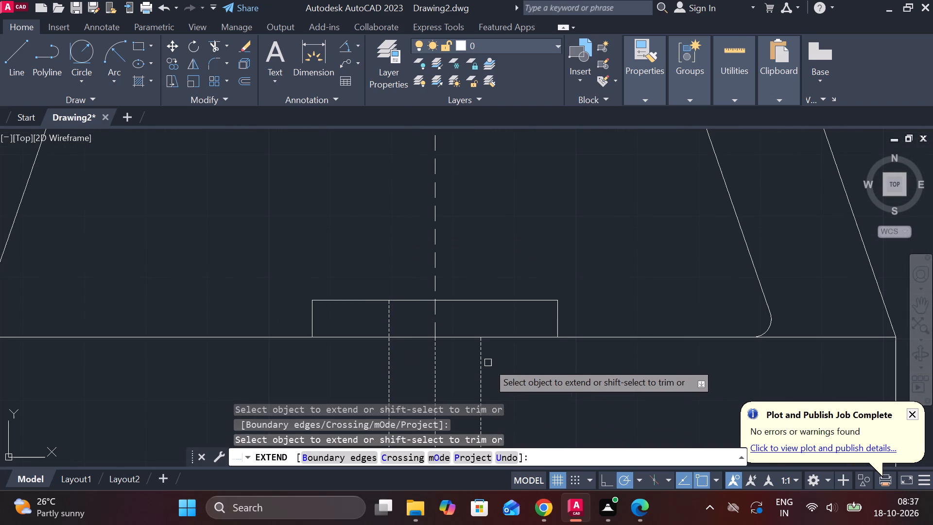
{"action": "left_click", "coordinate": [478, 375]}
{"action": "scroll", "coordinate": [682, 333], "scroll_direction": "down", "scroll_amount": 3}
{"action": "key", "text": "Escape"}
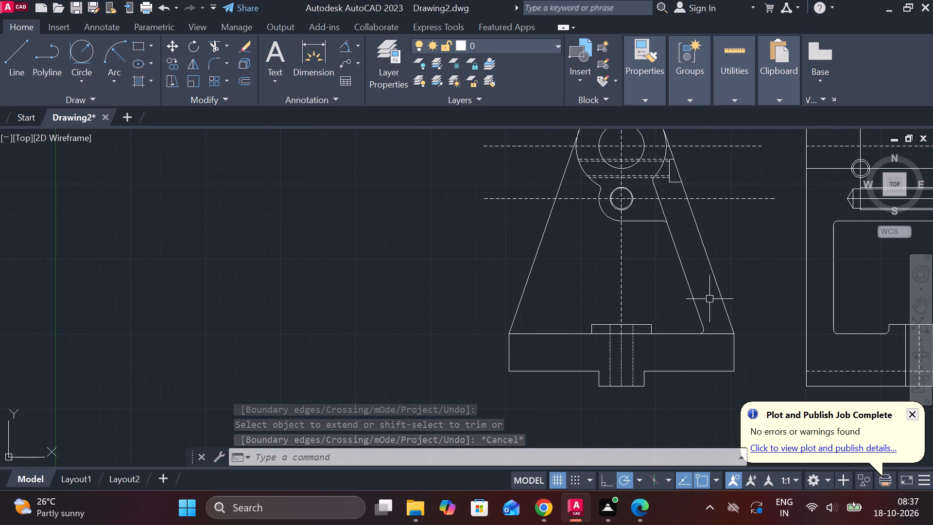
Modify the ISO-25 dimension style, setting its arrow size to 4.
{"action": "scroll", "coordinate": [709, 293], "scroll_direction": "down", "scroll_amount": 2}
{"action": "scroll", "coordinate": [700, 325], "scroll_direction": "up", "scroll_amount": 2}
{"action": "middle_click_drag", "start_coordinate": [714, 332], "coordinate": [544, 339]}
{"action": "middle_click_drag", "start_coordinate": [643, 325], "coordinate": [547, 344]}
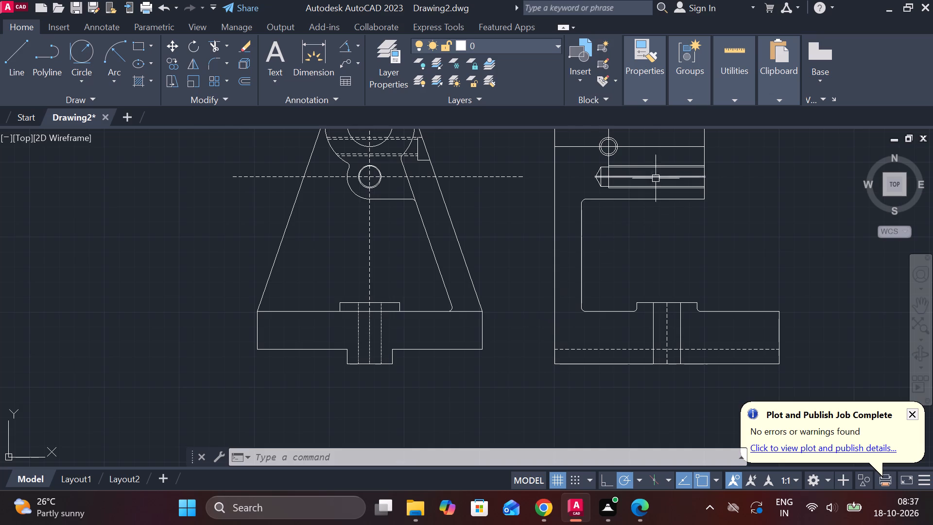
{"action": "key", "text": "Escape"}
{"action": "type", "text": "D"}
{"action": "key", "text": "space"}
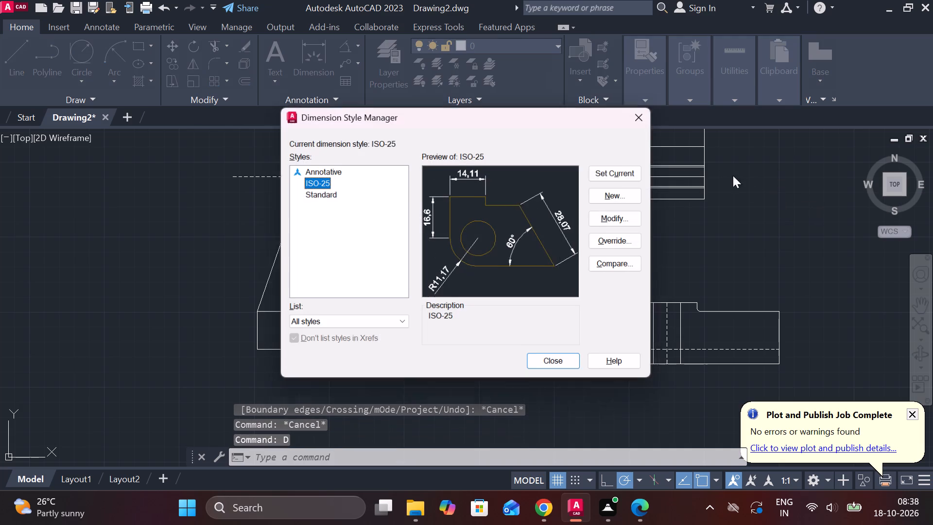
{"action": "left_click", "coordinate": [624, 210]}
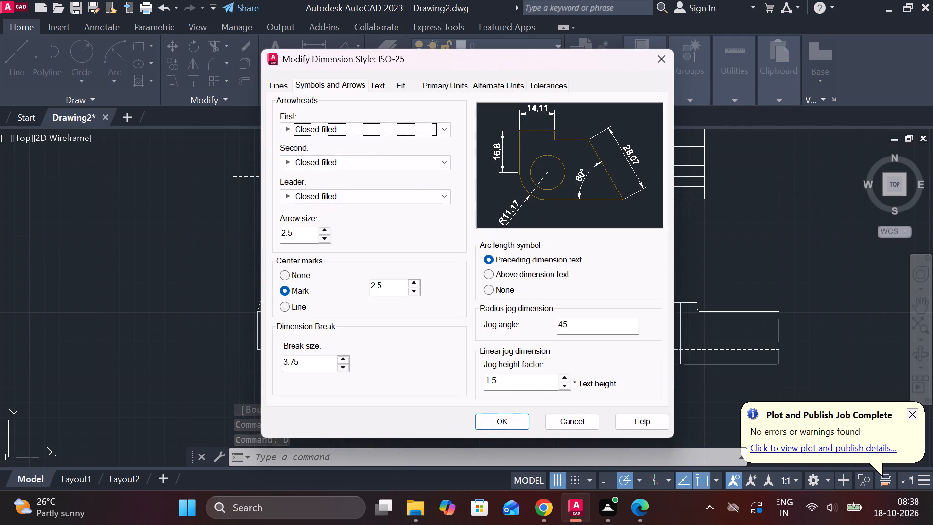
{"action": "left_click_drag", "start_coordinate": [299, 231], "coordinate": [263, 231]}
{"action": "key", "text": "4"}
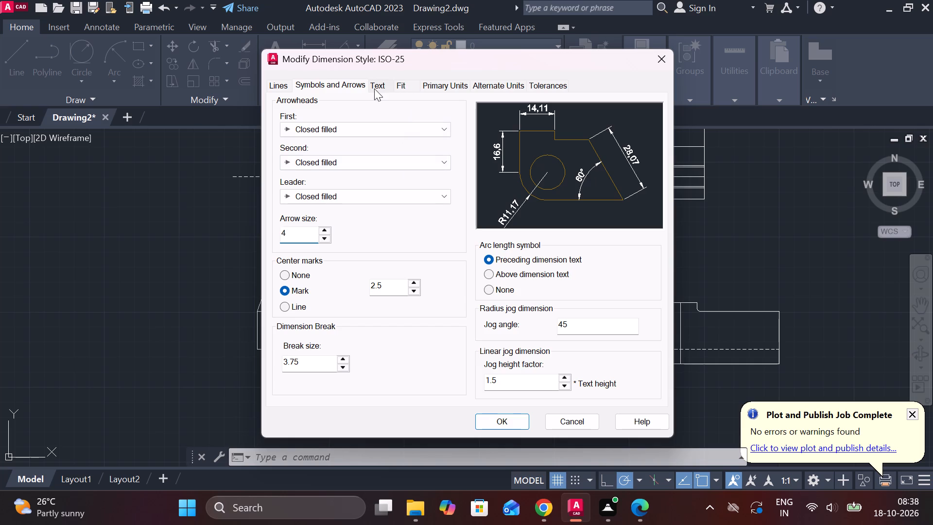
Set the ISO-25 dimension style's text height to 6 and text alignment to ISO standard, and close the style manager.
{"action": "left_click", "coordinate": [376, 88]}
{"action": "left_click", "coordinate": [425, 198]}
{"action": "left_click_drag", "start_coordinate": [430, 195], "coordinate": [429, 195]}
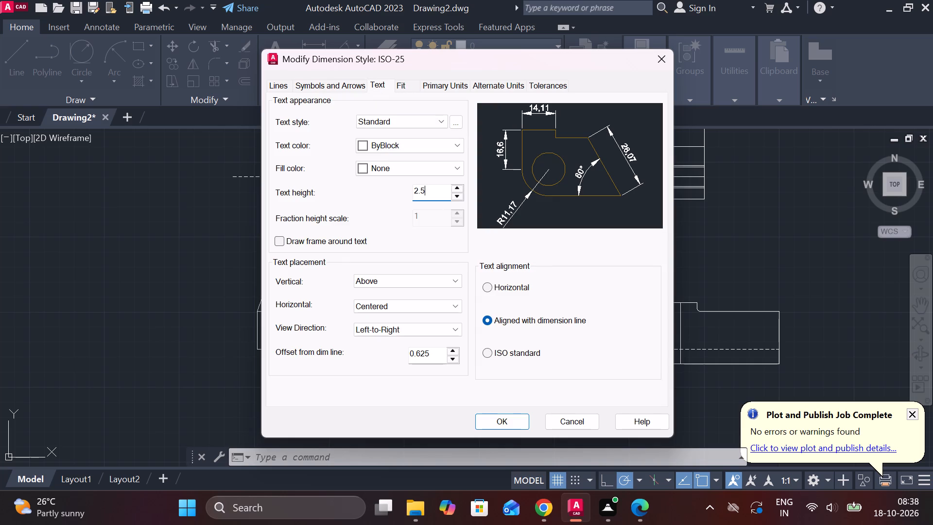
{"action": "left_click_drag", "start_coordinate": [429, 195], "coordinate": [391, 195]}
{"action": "key", "text": "6"}
{"action": "left_click", "coordinate": [486, 352]}
{"action": "left_click", "coordinate": [507, 427]}
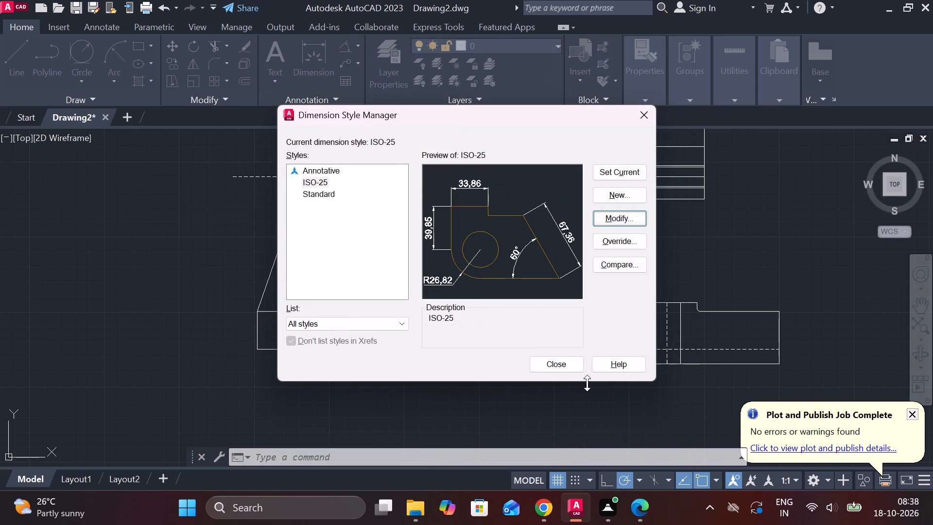
{"action": "left_click", "coordinate": [550, 358]}
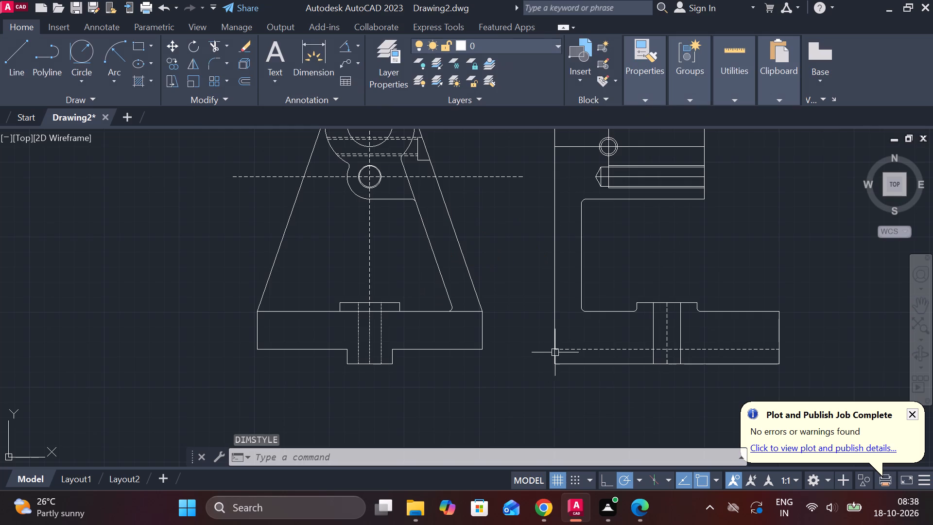
Change the centre line of the pointed horizontal hole in the side view to the DASHED linetype.
{"action": "scroll", "coordinate": [632, 272], "scroll_direction": "down", "scroll_amount": 1}
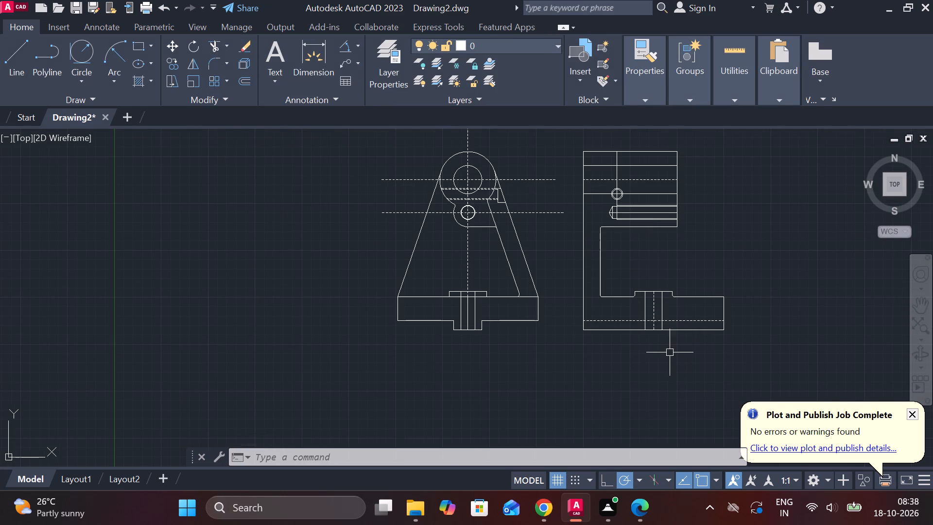
{"action": "middle_click_drag", "start_coordinate": [668, 353], "coordinate": [659, 353]}
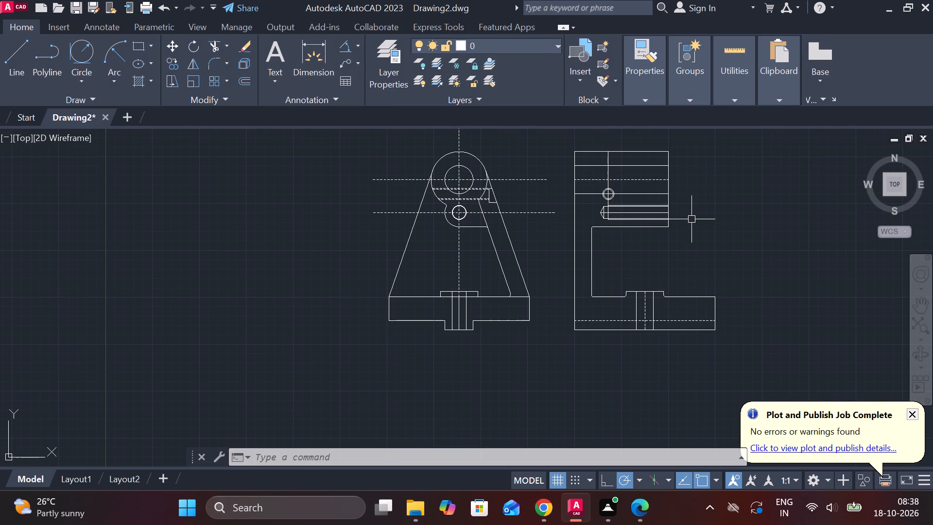
{"action": "scroll", "coordinate": [643, 216], "scroll_direction": "up", "scroll_amount": 2}
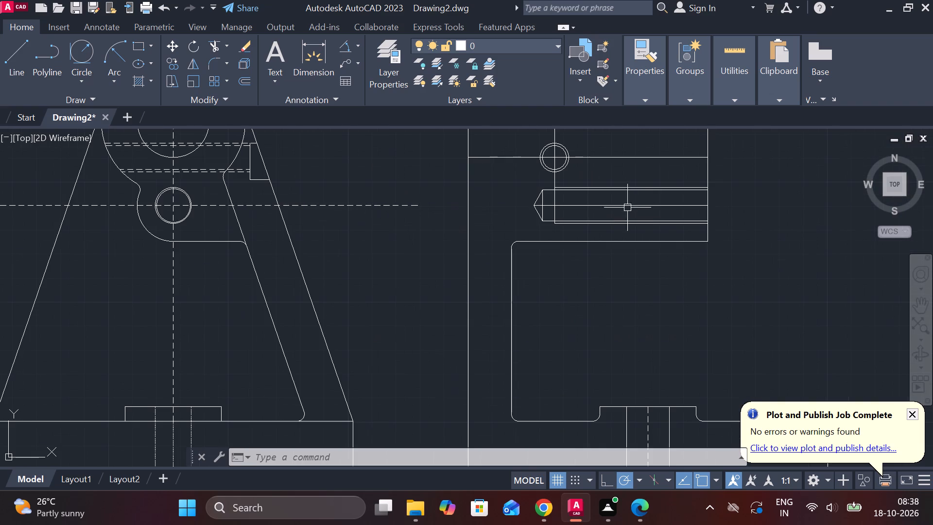
{"action": "left_click", "coordinate": [622, 204]}
{"action": "left_click", "coordinate": [651, 105]}
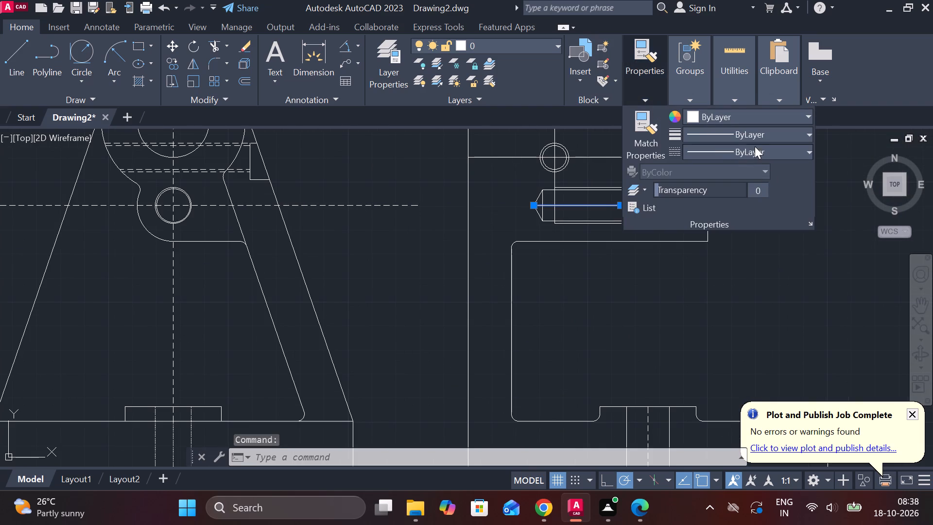
{"action": "left_click", "coordinate": [752, 150]}
{"action": "left_click", "coordinate": [732, 214]}
{"action": "key", "text": "Escape"}
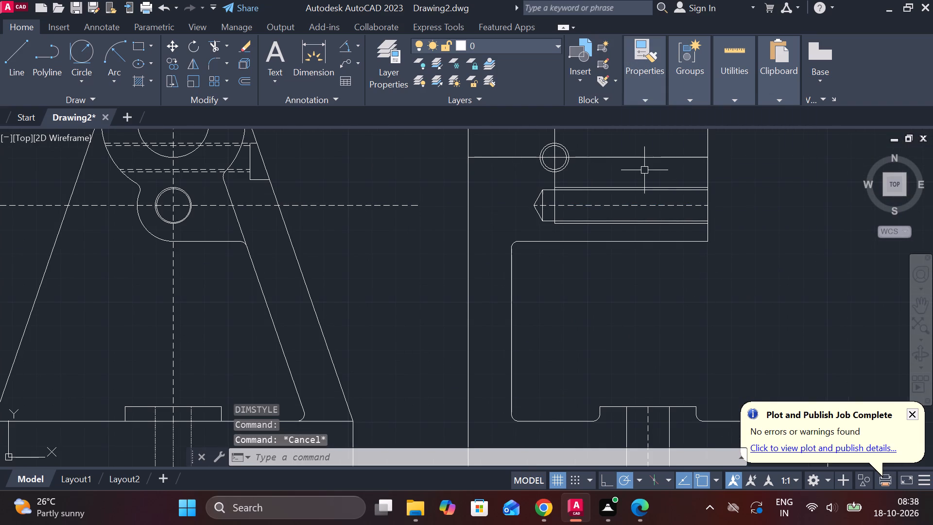
Hatch both areas of the side view's top strip above the bore with the ANSI32 pattern at scale 0.4.
{"action": "middle_click_drag", "start_coordinate": [649, 171], "coordinate": [666, 252]}
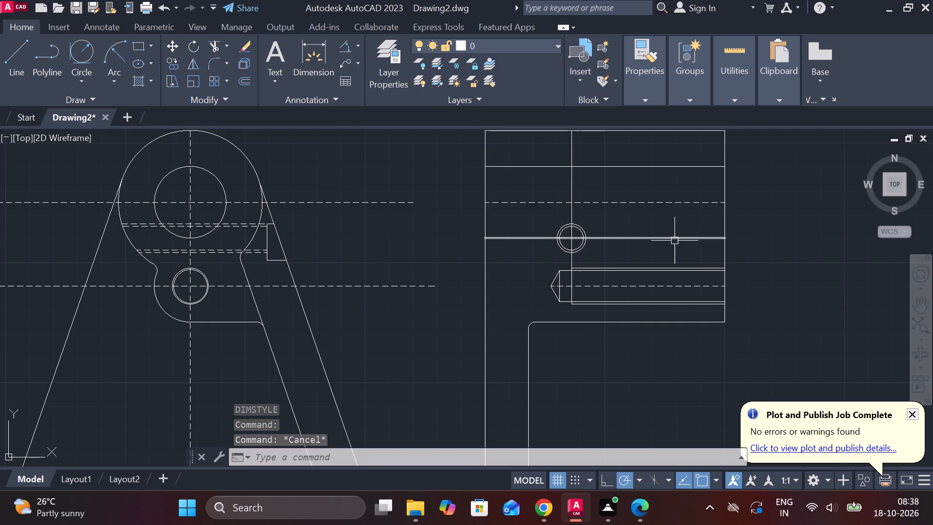
{"action": "scroll", "coordinate": [684, 252], "scroll_direction": "down", "scroll_amount": 1}
{"action": "middle_click", "coordinate": [660, 310]}
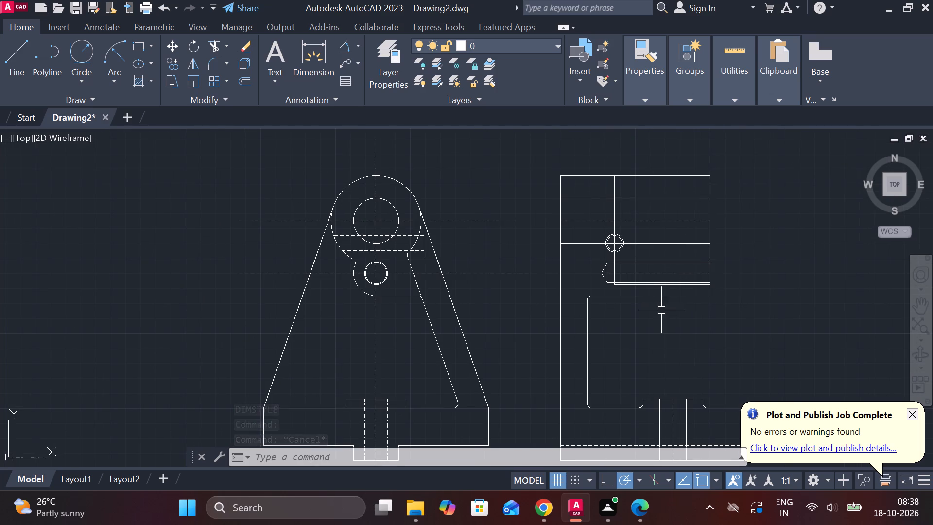
{"action": "left_click", "coordinate": [146, 68]}
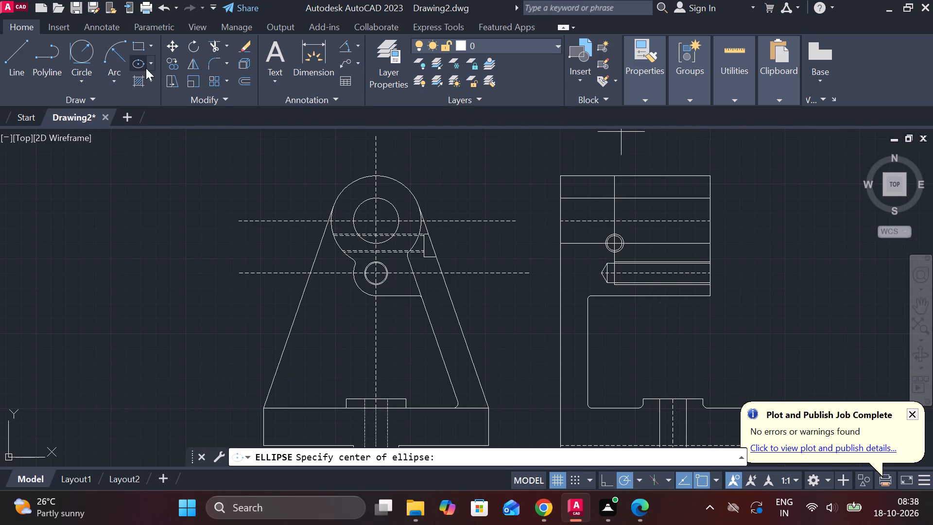
{"action": "left_click", "coordinate": [138, 79]}
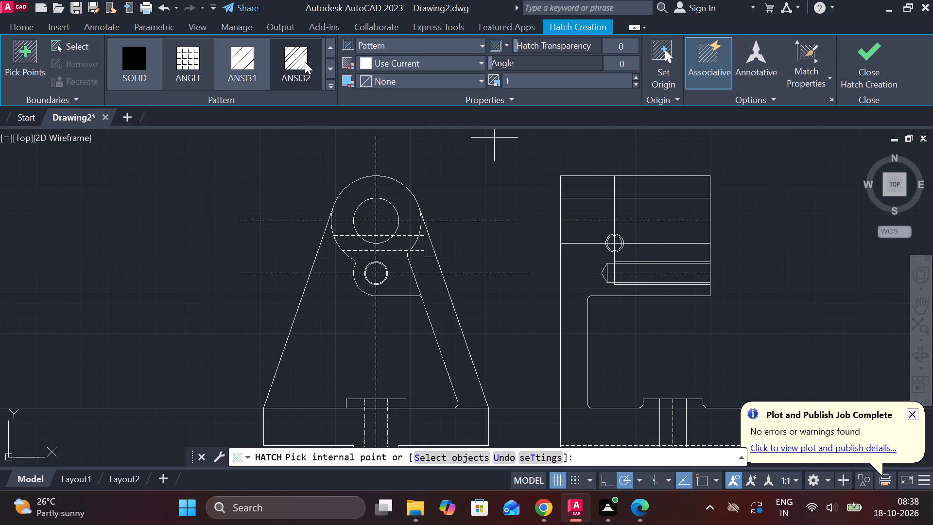
{"action": "left_click", "coordinate": [325, 70]}
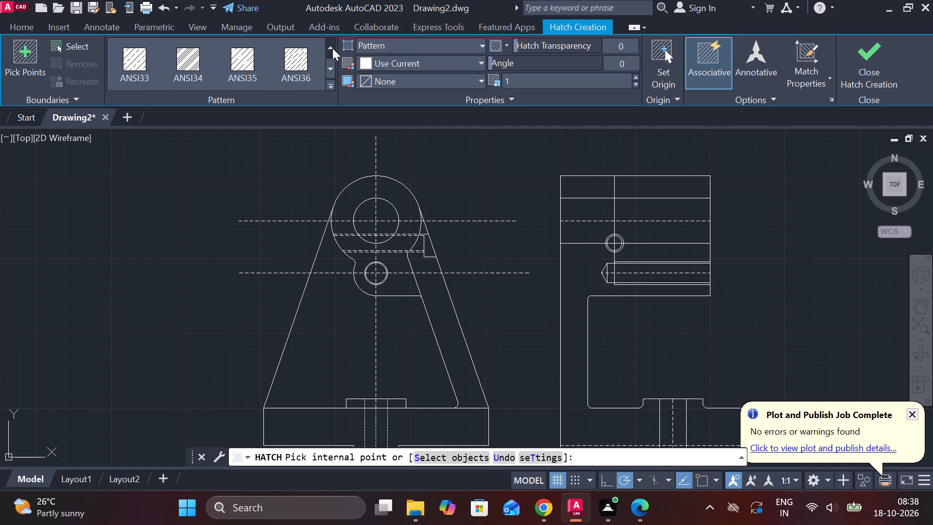
{"action": "left_click", "coordinate": [331, 47]}
{"action": "left_click", "coordinate": [297, 68]}
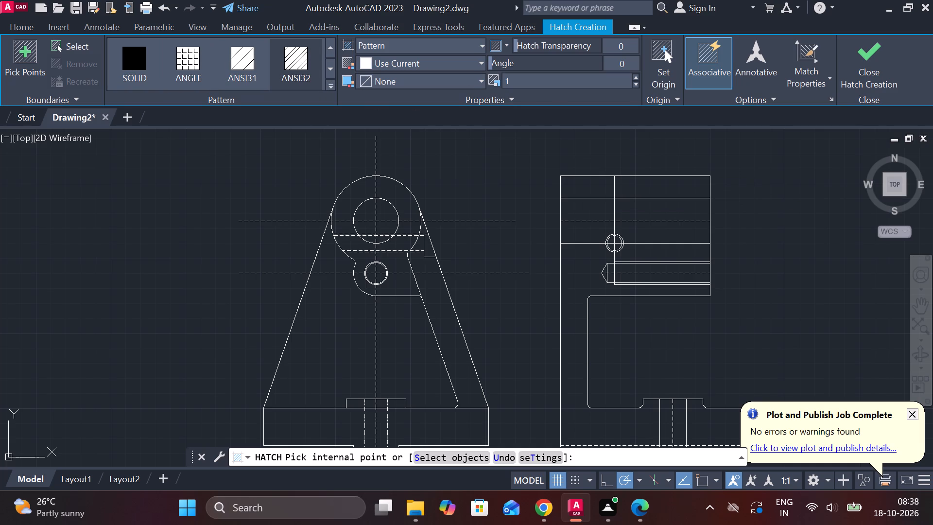
{"action": "left_click", "coordinate": [523, 84]}
{"action": "key", "text": "period"}
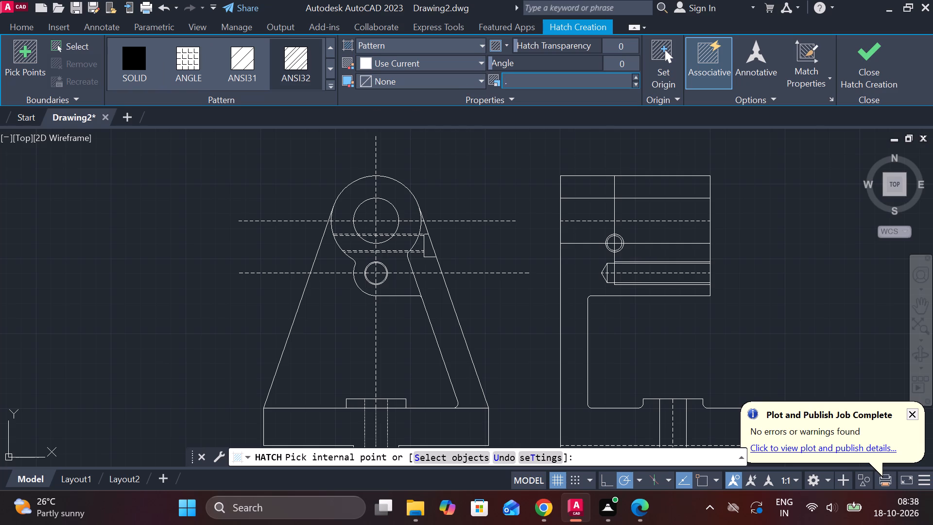
{"action": "key", "text": "4"}
{"action": "left_click", "coordinate": [631, 182]}
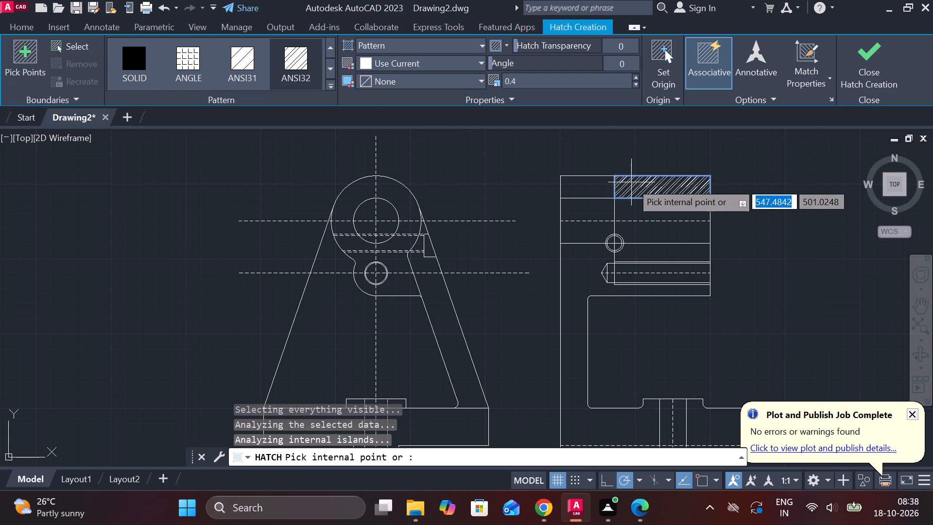
{"action": "left_click", "coordinate": [604, 184]}
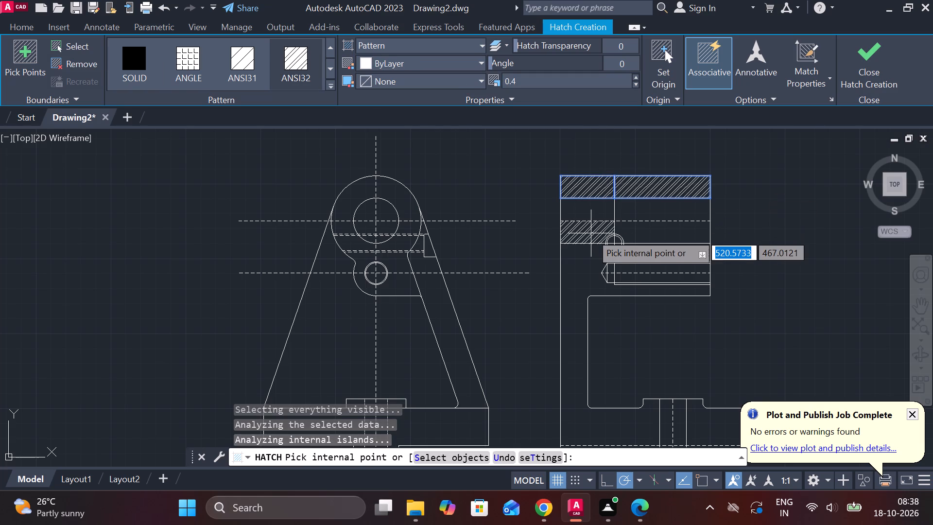
{"action": "key", "text": "Escape"}
{"action": "key", "text": "Escape"}
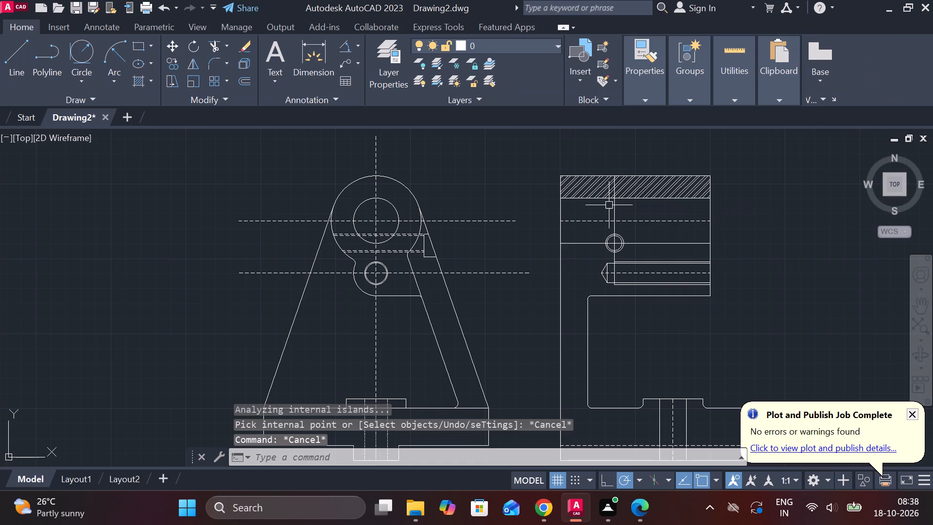
Change the vertical line through the small circle in the side view's upper block to the DASHED linetype.
{"action": "left_click", "coordinate": [612, 208]}
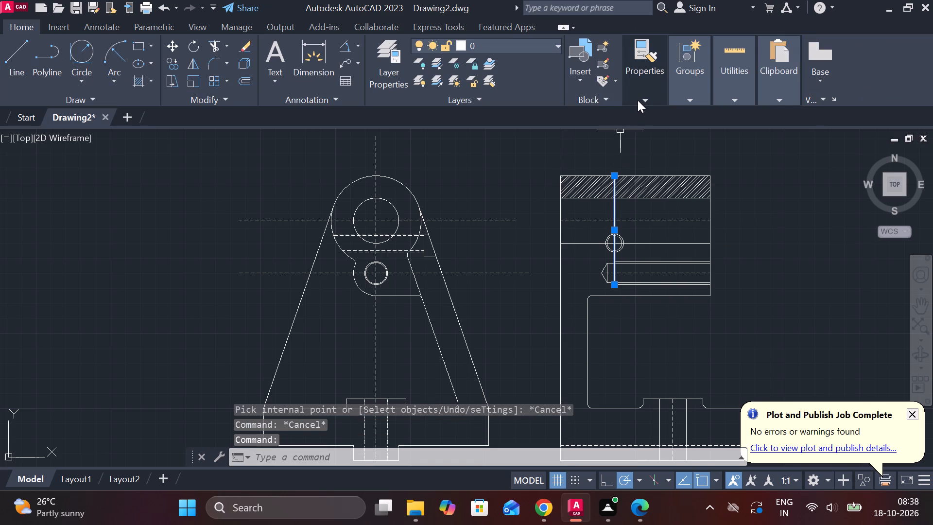
{"action": "left_click", "coordinate": [638, 100]}
{"action": "left_click", "coordinate": [763, 156]}
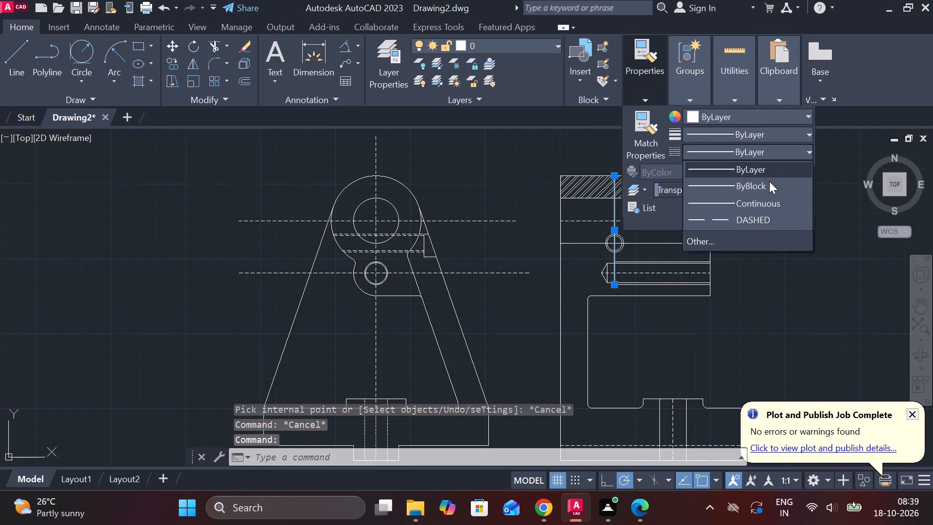
{"action": "left_click", "coordinate": [738, 221]}
{"action": "key", "text": "Escape"}
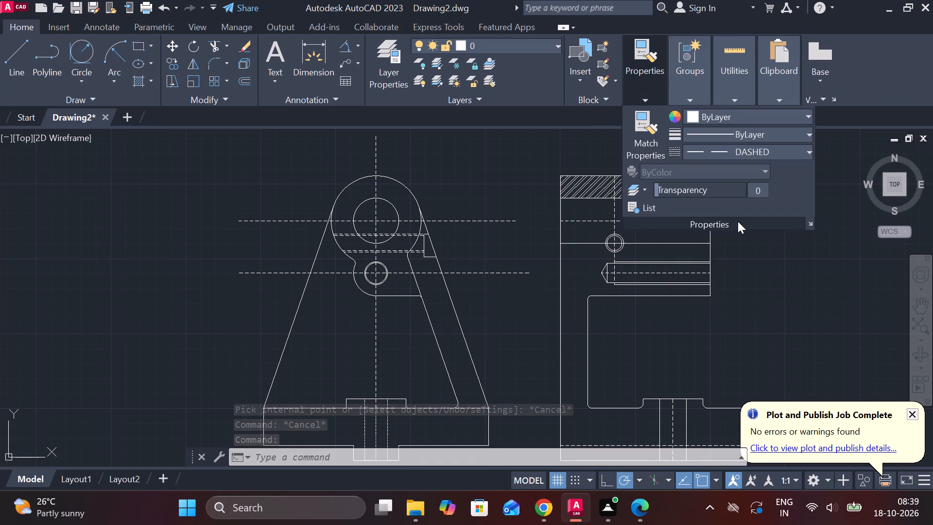
{"action": "key", "text": "Escape"}
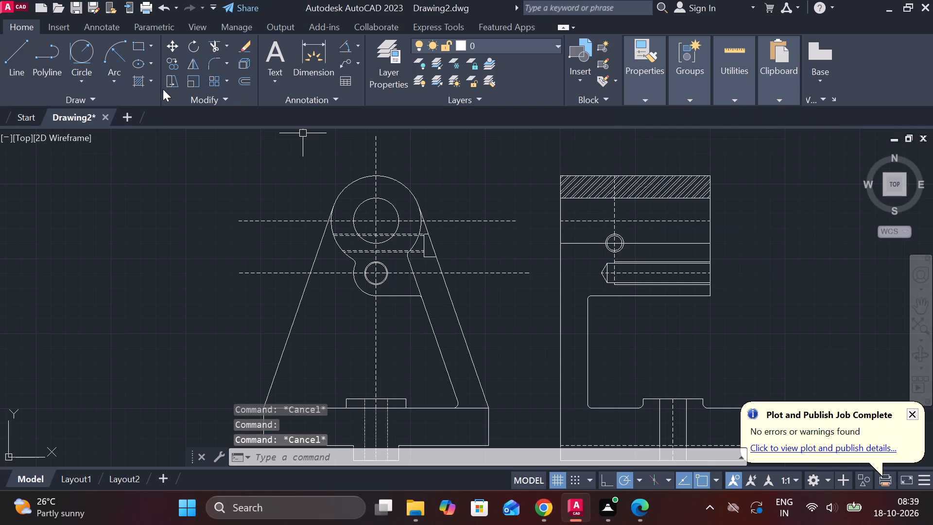
Hatch the side view's remaining cut areas with ANSI32 at scale 0.4: below the bore, the upright, and the base beside its hole.
{"action": "left_click", "coordinate": [136, 85]}
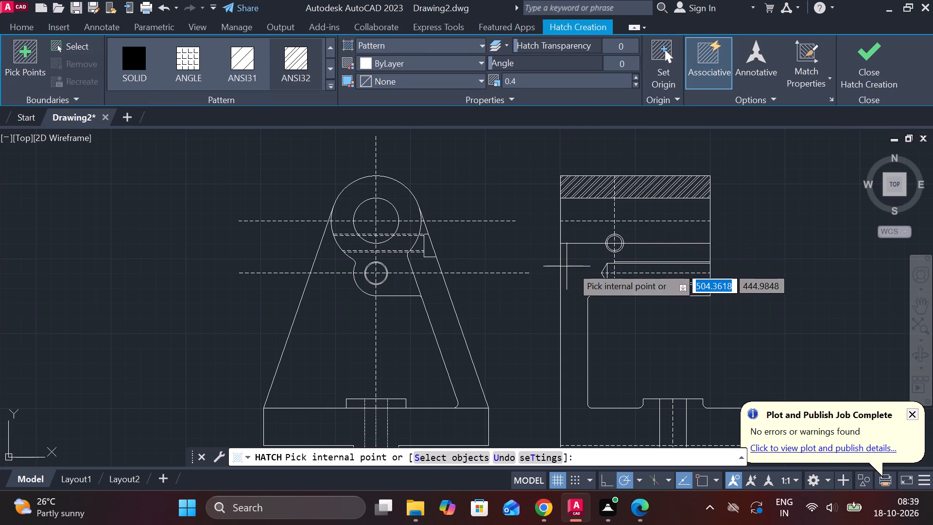
{"action": "double_click", "coordinate": [571, 266]}
{"action": "left_click", "coordinate": [669, 260]}
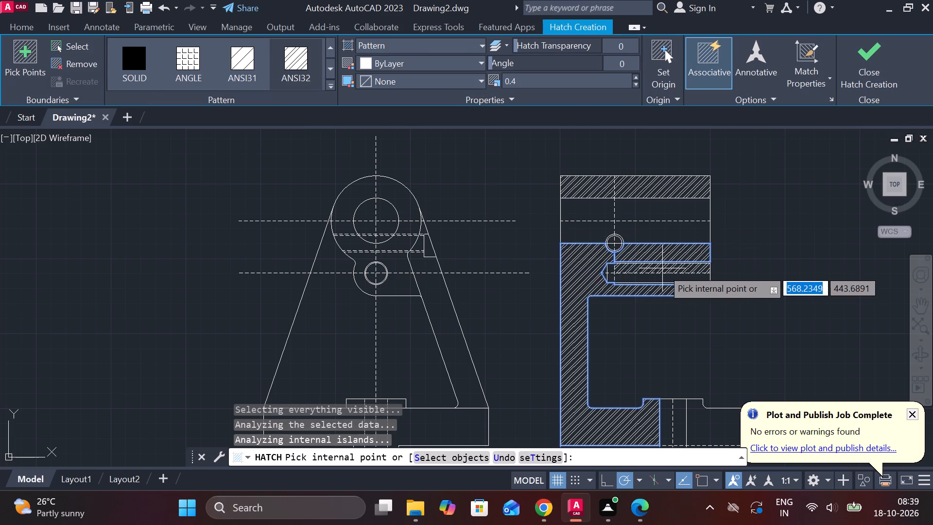
{"action": "middle_click_drag", "start_coordinate": [683, 356], "coordinate": [665, 289]}
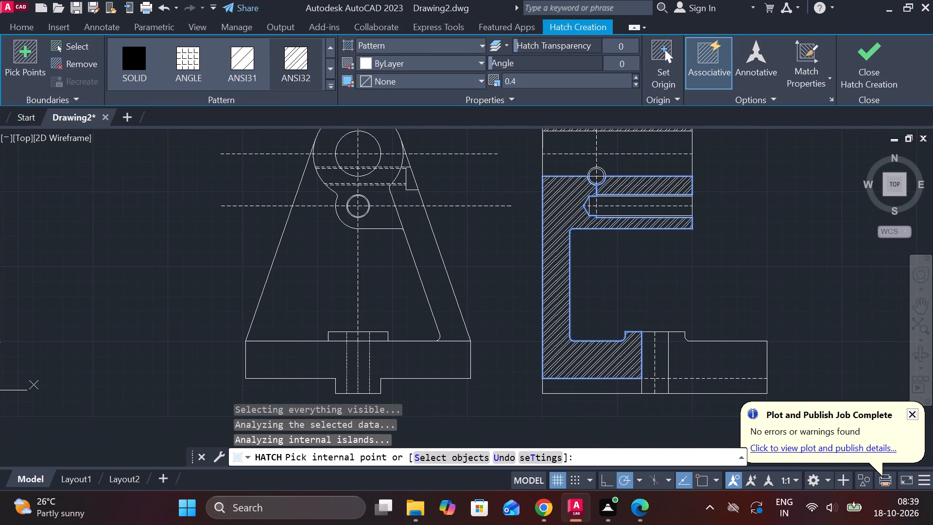
{"action": "middle_click_drag", "start_coordinate": [666, 296], "coordinate": [628, 217]}
{"action": "left_click", "coordinate": [658, 286]}
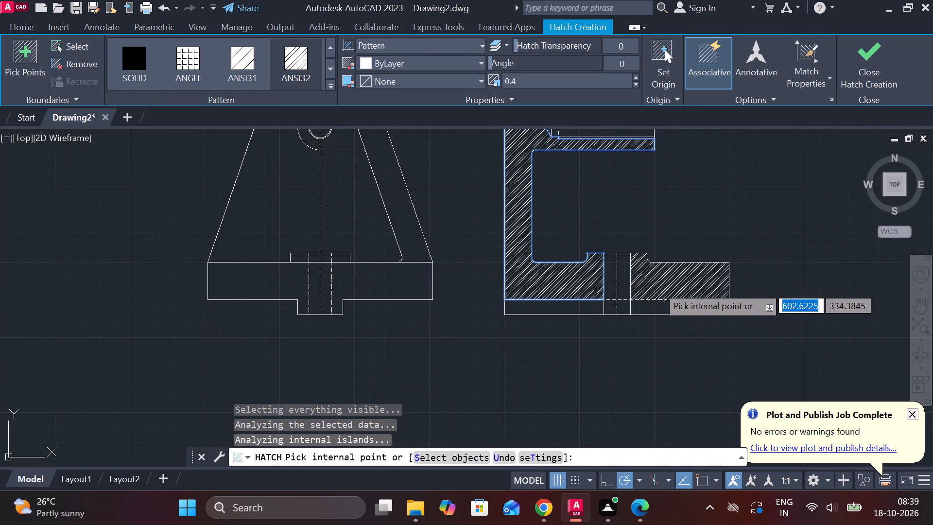
{"action": "left_click", "coordinate": [553, 304]}
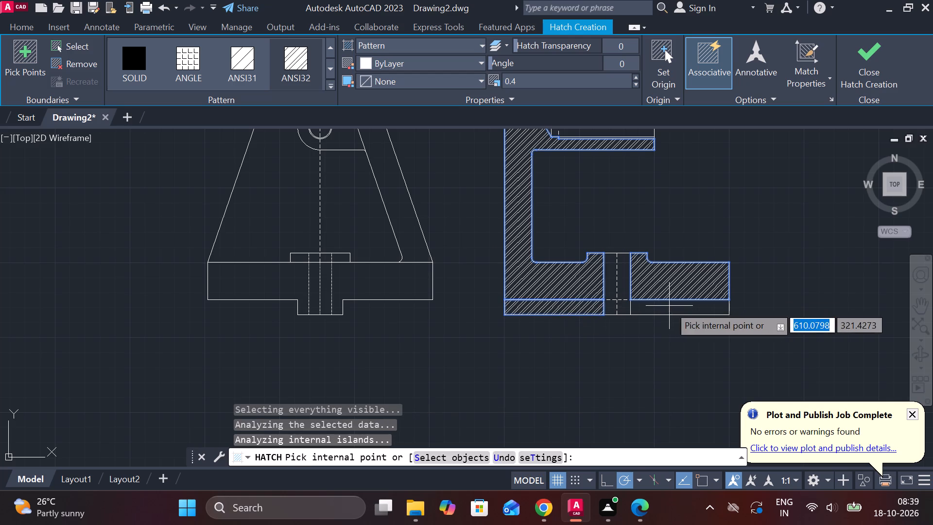
{"action": "left_click", "coordinate": [669, 306]}
{"action": "left_click", "coordinate": [864, 75]}
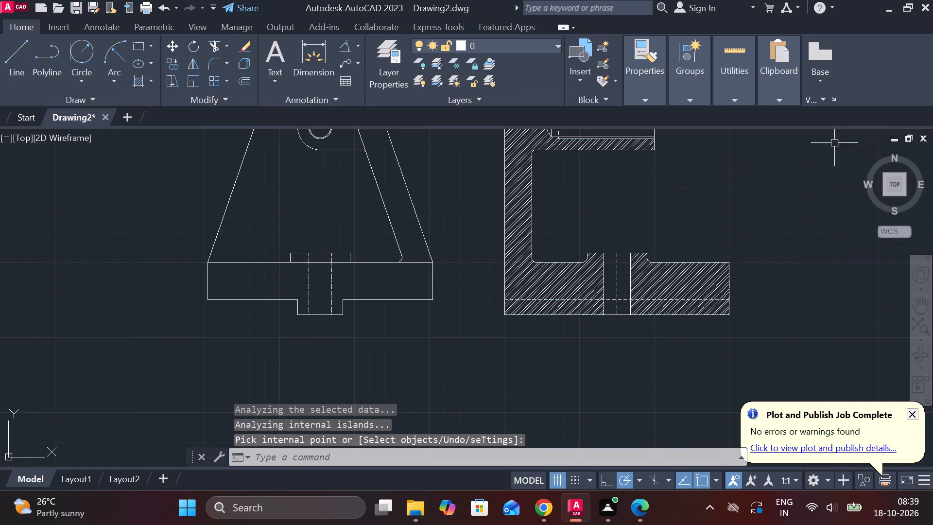
Add a linear dimension for the overall width of the front view's base, placed below the base.
{"action": "scroll", "coordinate": [577, 288], "scroll_direction": "down", "scroll_amount": 2}
{"action": "scroll", "coordinate": [577, 266], "scroll_direction": "up", "scroll_amount": 1}
{"action": "middle_click_drag", "start_coordinate": [594, 268], "coordinate": [626, 310]}
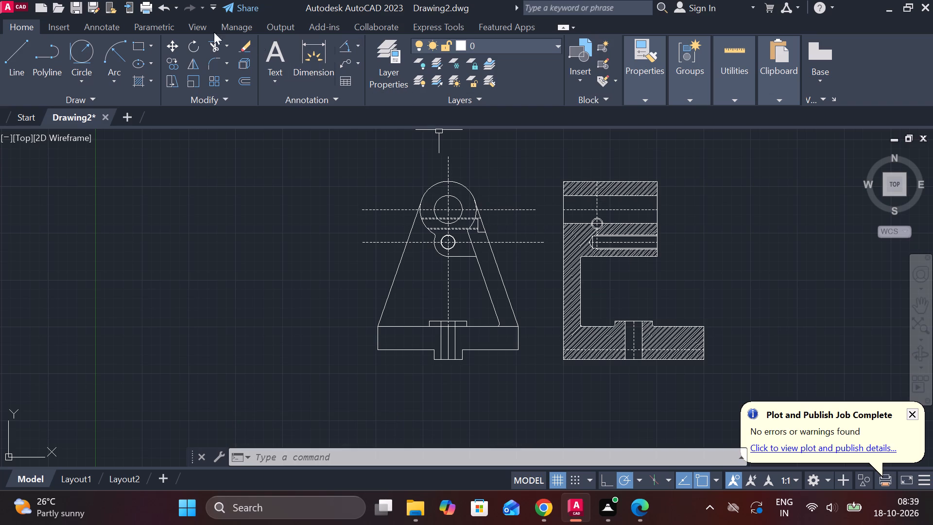
{"action": "left_click", "coordinate": [355, 44]}
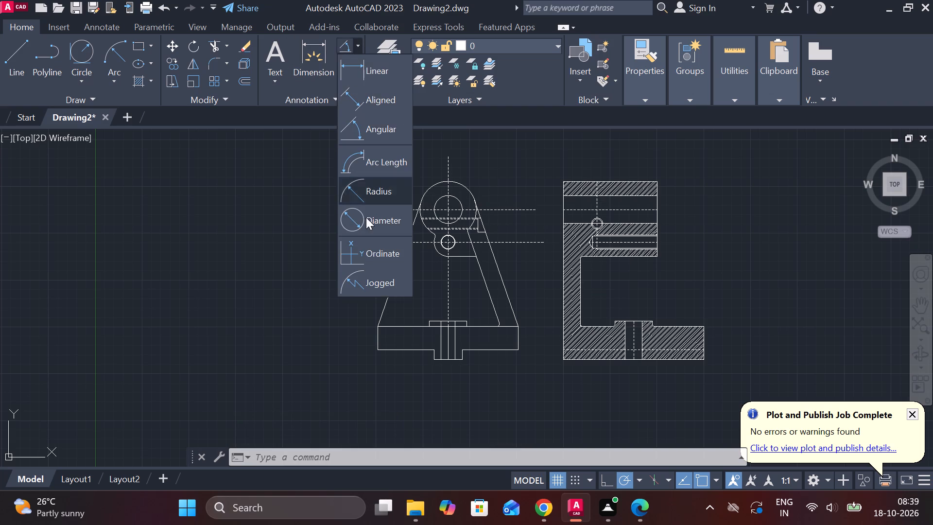
{"action": "left_click", "coordinate": [365, 62]}
{"action": "scroll", "coordinate": [395, 373], "scroll_direction": "up", "scroll_amount": 1}
{"action": "middle_click_drag", "start_coordinate": [395, 370], "coordinate": [384, 302]}
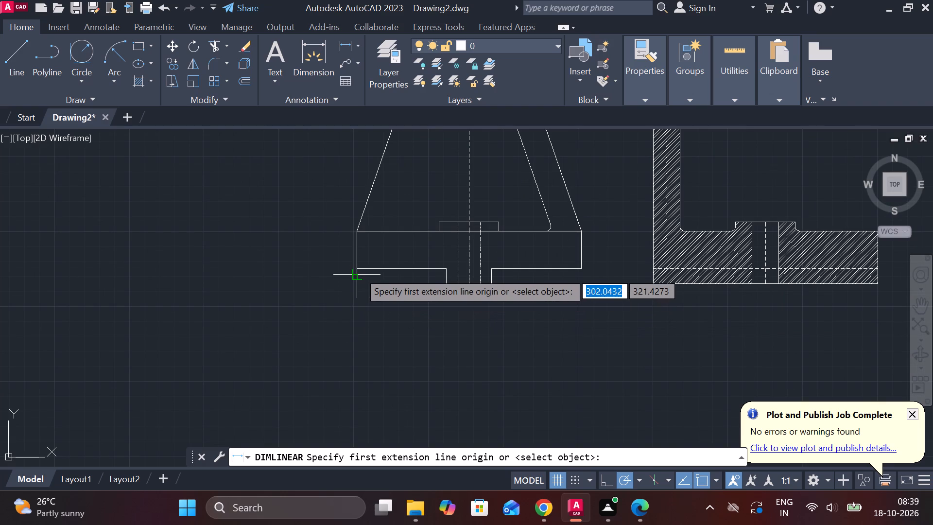
{"action": "scroll", "coordinate": [363, 274], "scroll_direction": "up", "scroll_amount": 3}
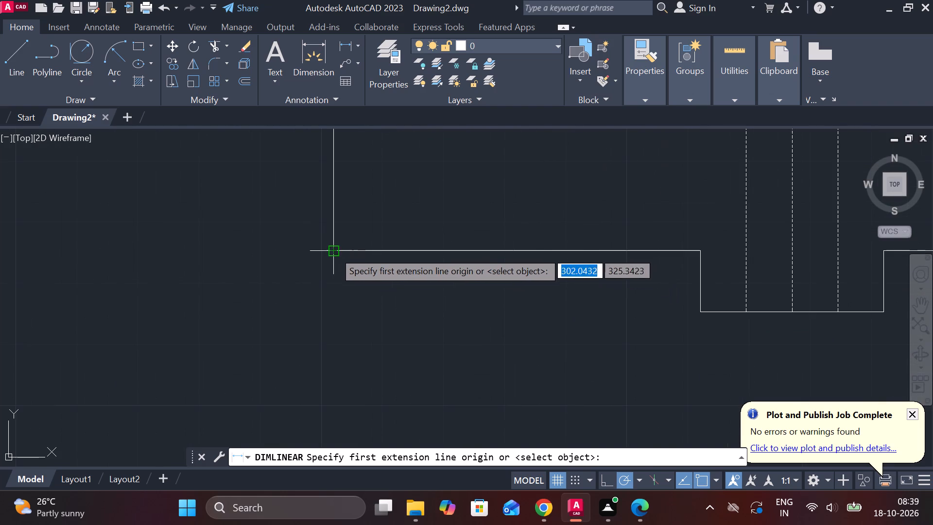
{"action": "left_click", "coordinate": [334, 251]}
{"action": "scroll", "coordinate": [339, 288], "scroll_direction": "down", "scroll_amount": 2}
{"action": "middle_click_drag", "start_coordinate": [356, 309], "coordinate": [339, 310]}
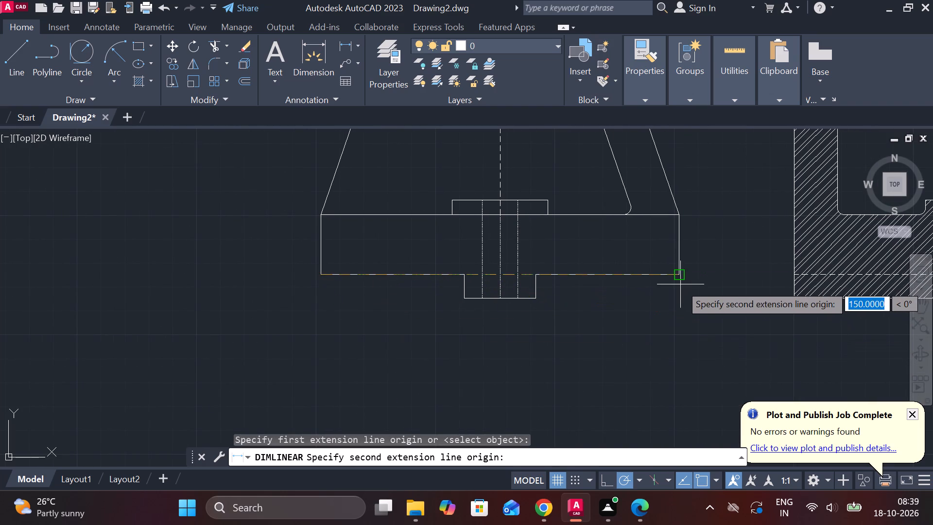
{"action": "left_click", "coordinate": [680, 284]}
{"action": "scroll", "coordinate": [623, 375], "scroll_direction": "down", "scroll_amount": 2}
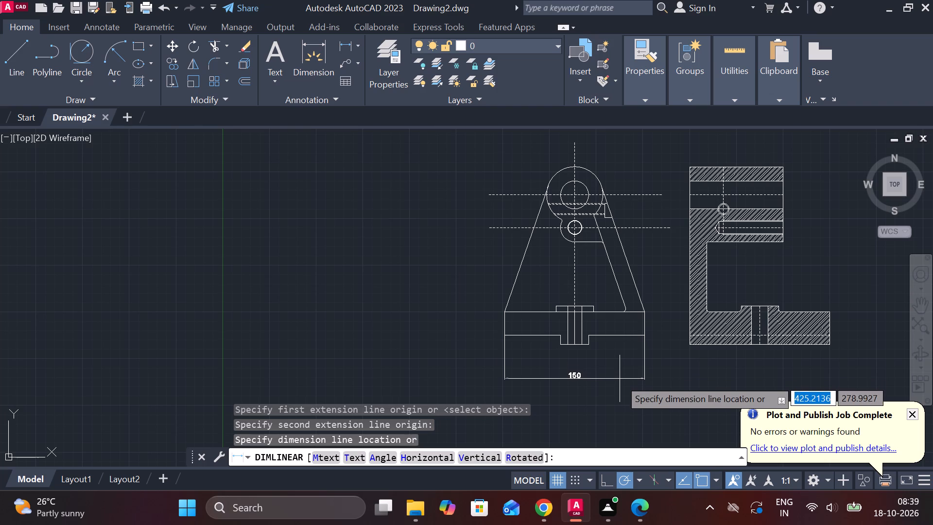
{"action": "left_click", "coordinate": [620, 379]}
Dimension the width of the projection under the front view's base, placing it above the overall base width dimension.
{"action": "scroll", "coordinate": [609, 367], "scroll_direction": "up", "scroll_amount": 2}
{"action": "key", "text": "space"}
{"action": "left_click", "coordinate": [484, 319]}
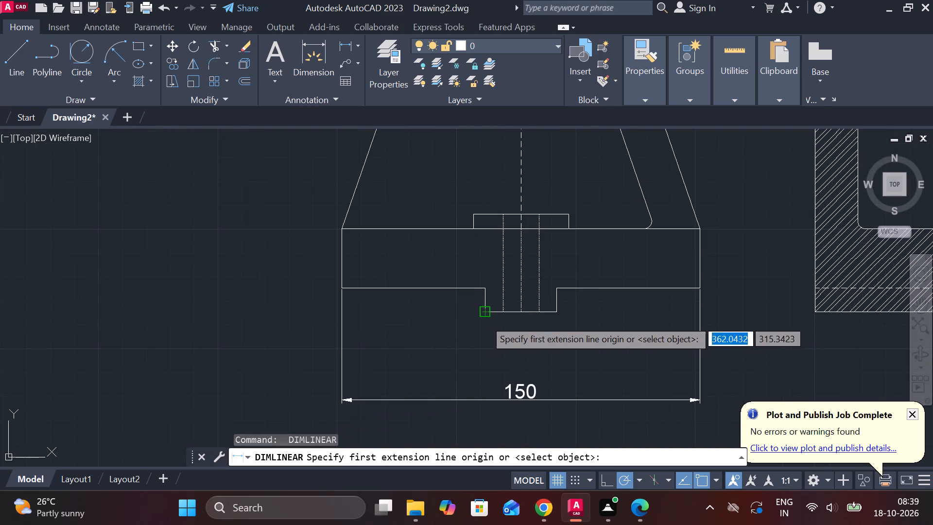
{"action": "left_click", "coordinate": [559, 312]}
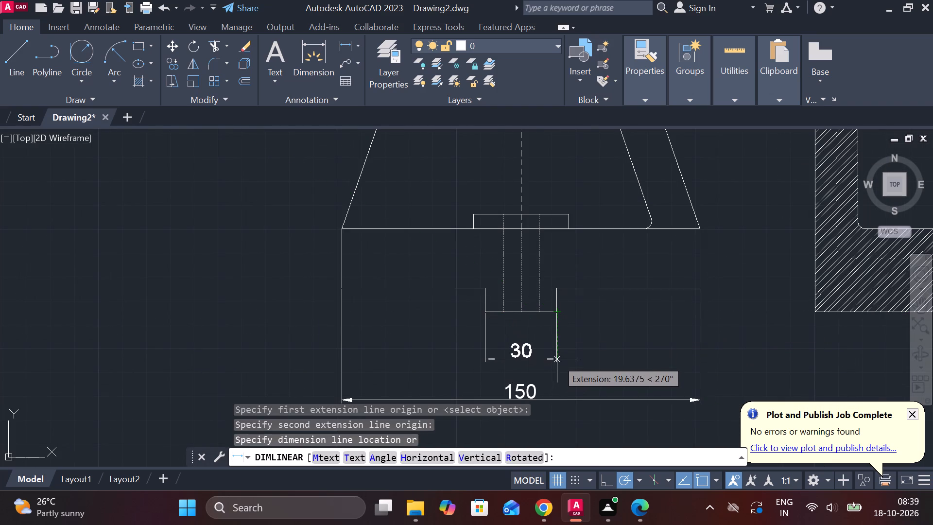
{"action": "left_click", "coordinate": [558, 351]}
Dimension the thickness of the front view's base vertically beside its left edge.
{"action": "key", "text": "space"}
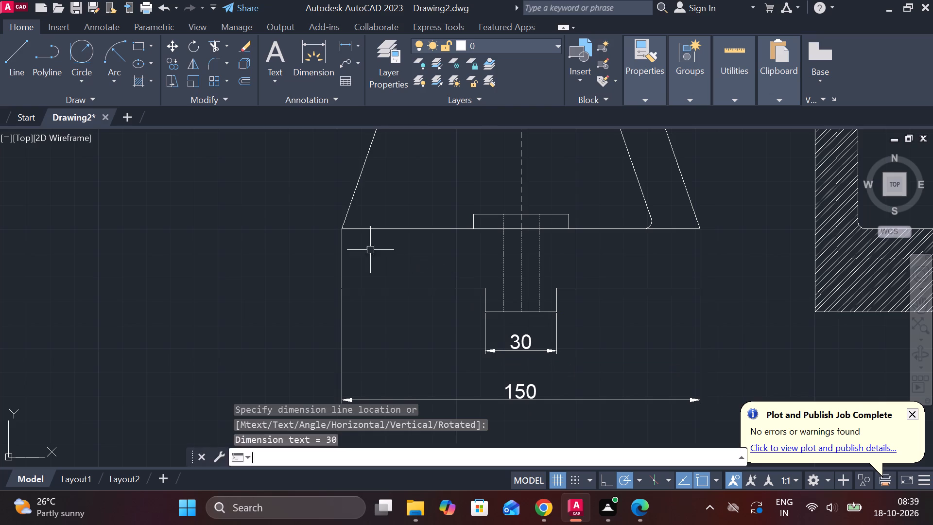
{"action": "left_click", "coordinate": [335, 229]}
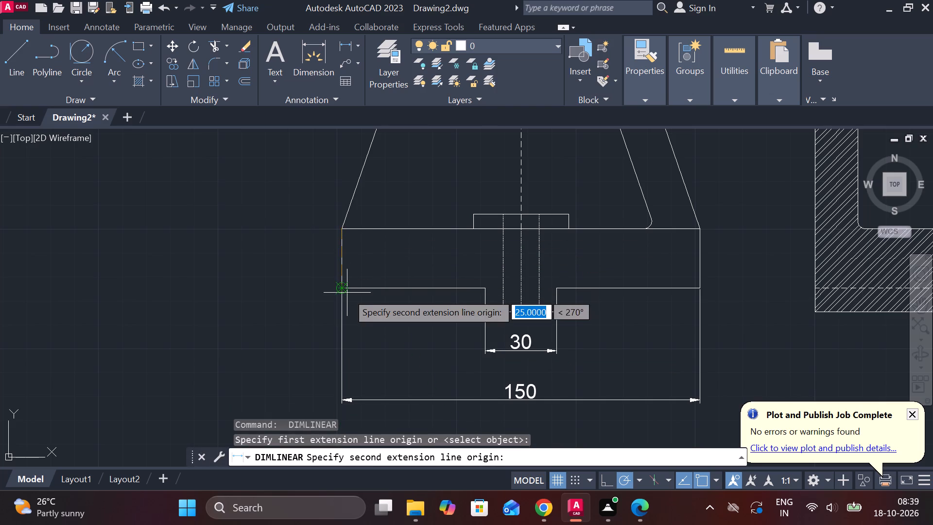
{"action": "left_click", "coordinate": [346, 291]}
{"action": "left_click", "coordinate": [294, 280]}
Dimension the vertical distance from the base's top edge to the large bore's horizontal centre line, left of the front view.
{"action": "scroll", "coordinate": [315, 276], "scroll_direction": "down", "scroll_amount": 1}
{"action": "middle_click_drag", "start_coordinate": [315, 276], "coordinate": [338, 334]}
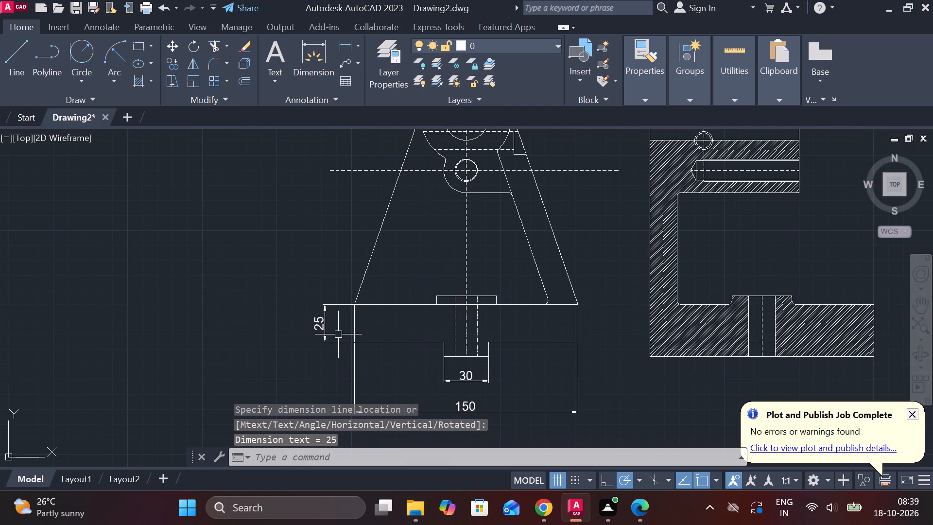
{"action": "key", "text": "space"}
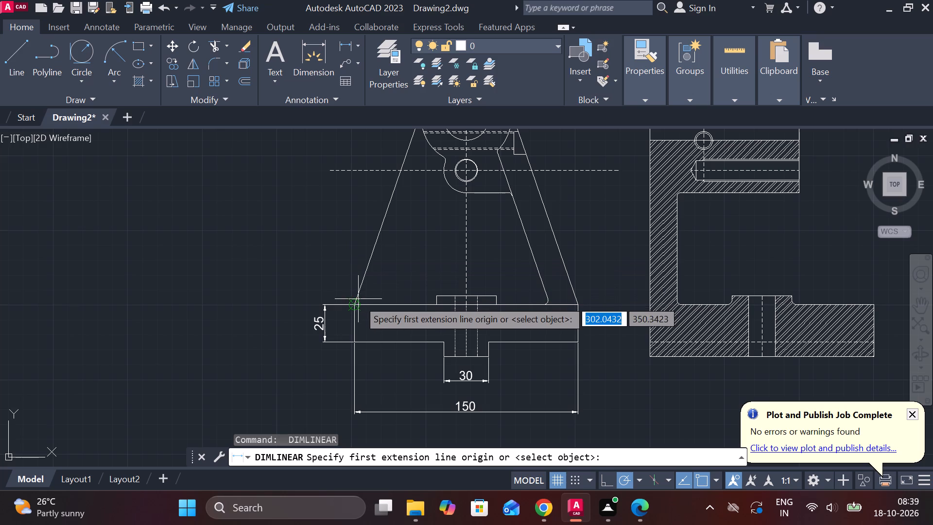
{"action": "left_click", "coordinate": [358, 303]}
{"action": "middle_click_drag", "start_coordinate": [369, 262], "coordinate": [367, 326]}
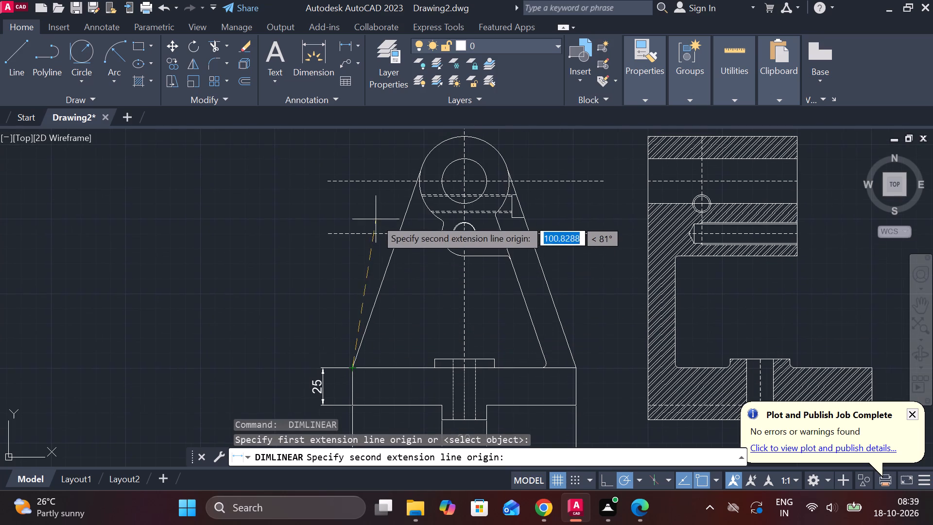
{"action": "left_click", "coordinate": [356, 181]}
{"action": "left_click", "coordinate": [324, 361]}
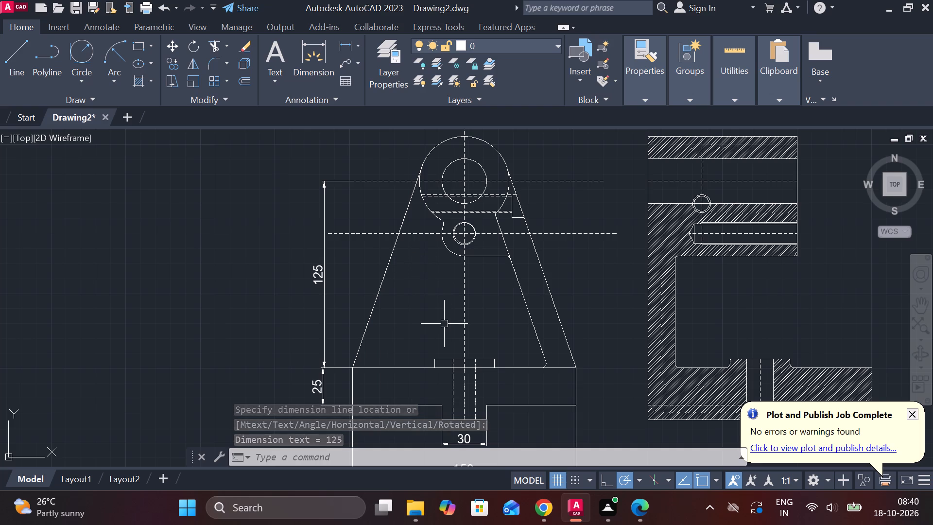
Dimension the width of the raised boss on the front view's base, placed just above the boss.
{"action": "key", "text": "space"}
{"action": "left_click", "coordinate": [434, 353]}
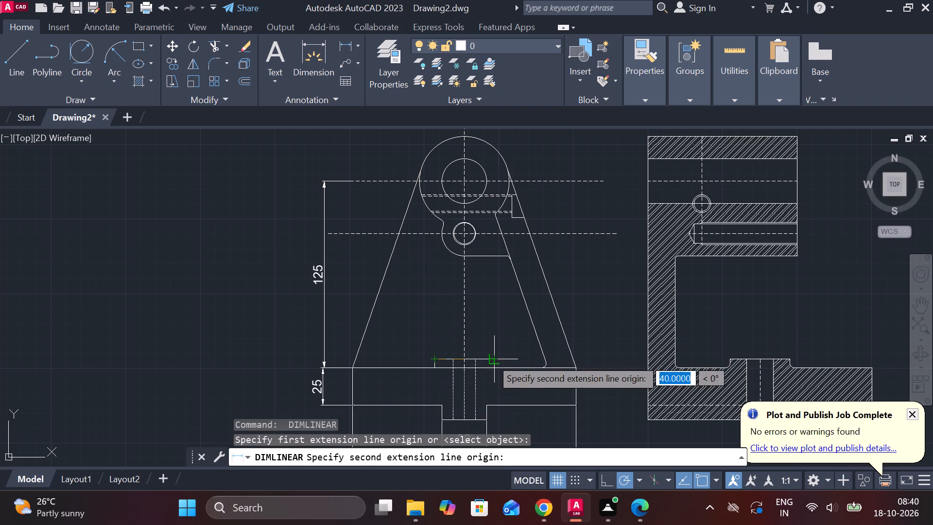
{"action": "left_click", "coordinate": [491, 359]}
{"action": "left_click", "coordinate": [487, 339]}
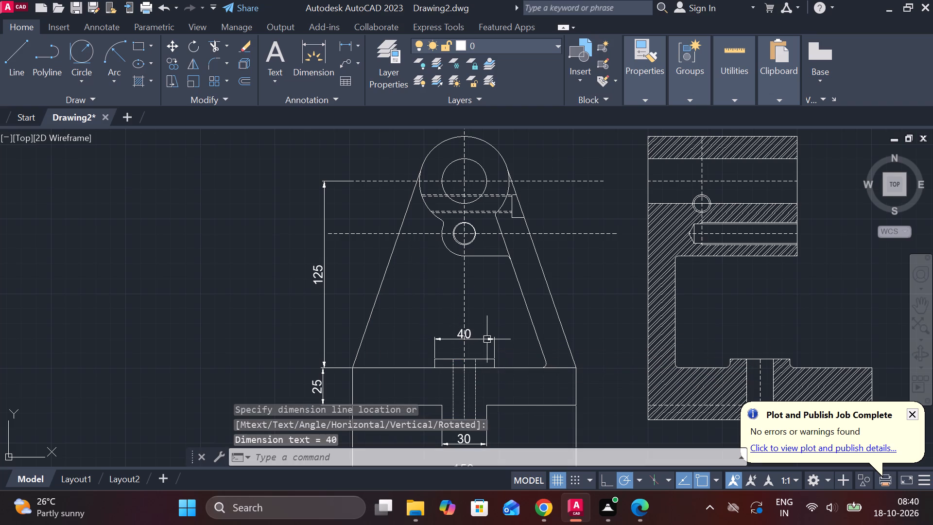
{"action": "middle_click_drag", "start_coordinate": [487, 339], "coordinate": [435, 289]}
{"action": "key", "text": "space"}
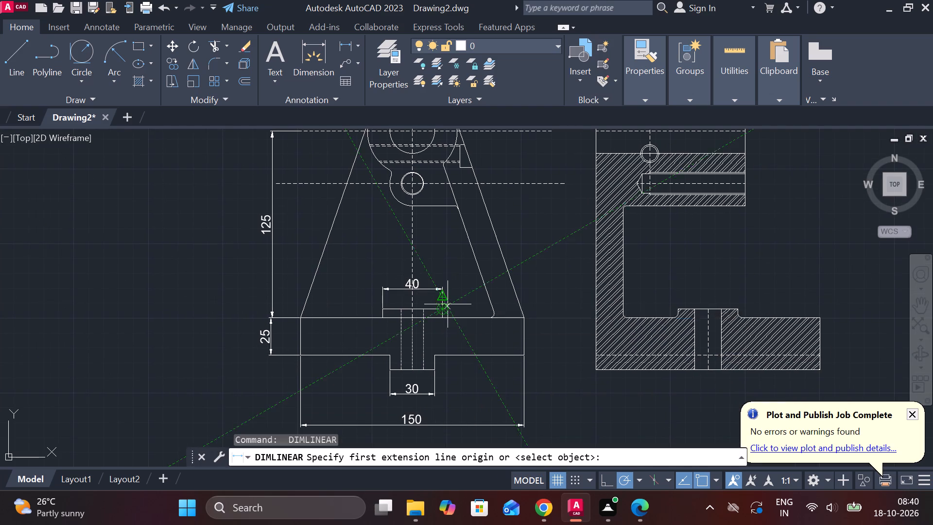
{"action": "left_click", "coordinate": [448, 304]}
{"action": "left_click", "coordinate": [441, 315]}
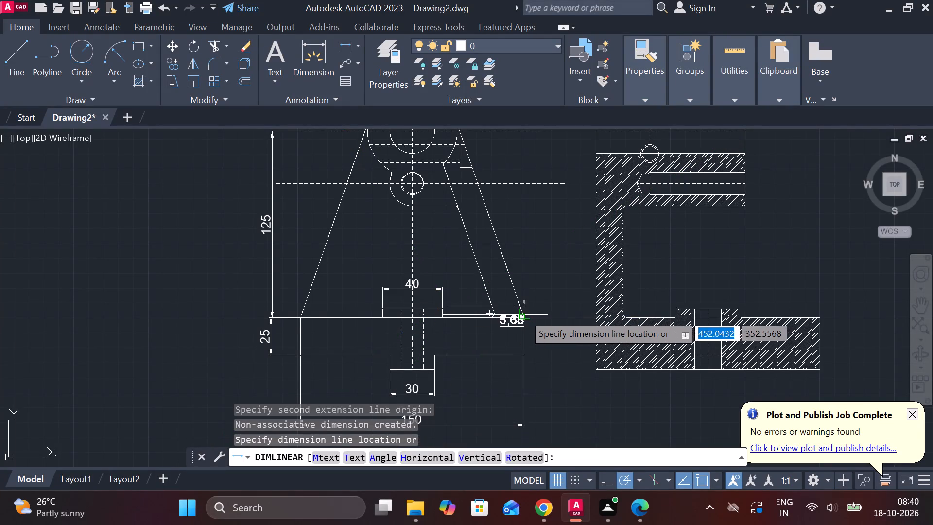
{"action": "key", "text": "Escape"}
Dimension the height of the raised boss above the front view's base, placed to the boss's right.
{"action": "scroll", "coordinate": [456, 303], "scroll_direction": "up", "scroll_amount": 2}
{"action": "key", "text": "space"}
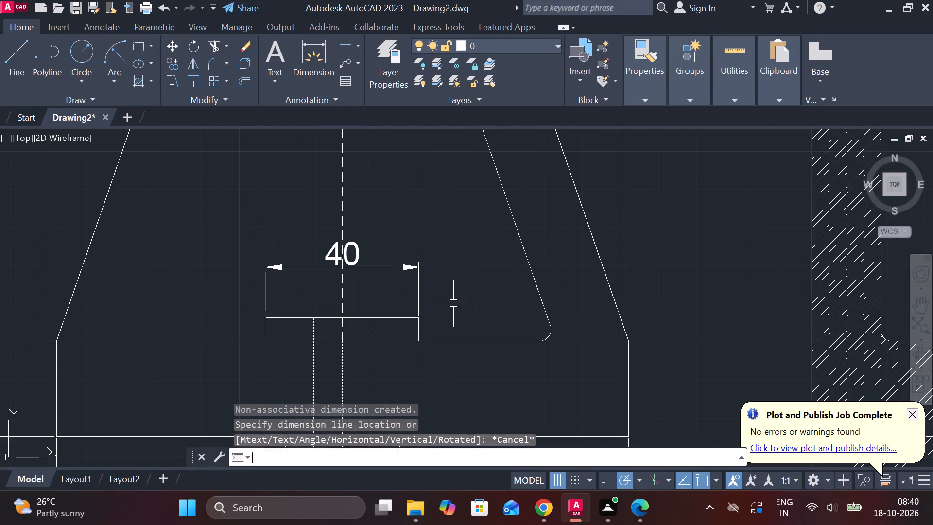
{"action": "left_click", "coordinate": [419, 321]}
{"action": "left_click", "coordinate": [418, 335]}
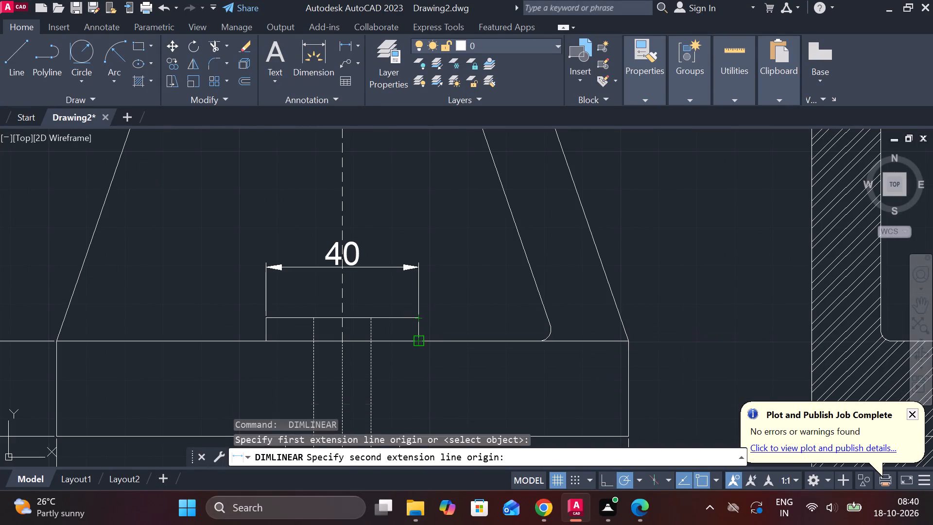
{"action": "left_click", "coordinate": [486, 333]}
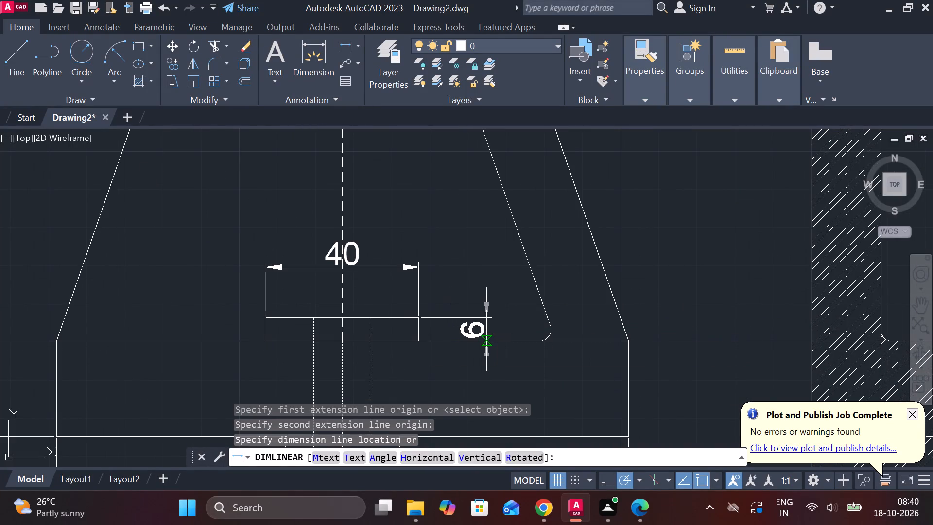
Dimension the height of the projection under the front view's base, placed to its right.
{"action": "scroll", "coordinate": [461, 370], "scroll_direction": "down", "scroll_amount": 1}
{"action": "middle_click_drag", "start_coordinate": [514, 378], "coordinate": [483, 346]}
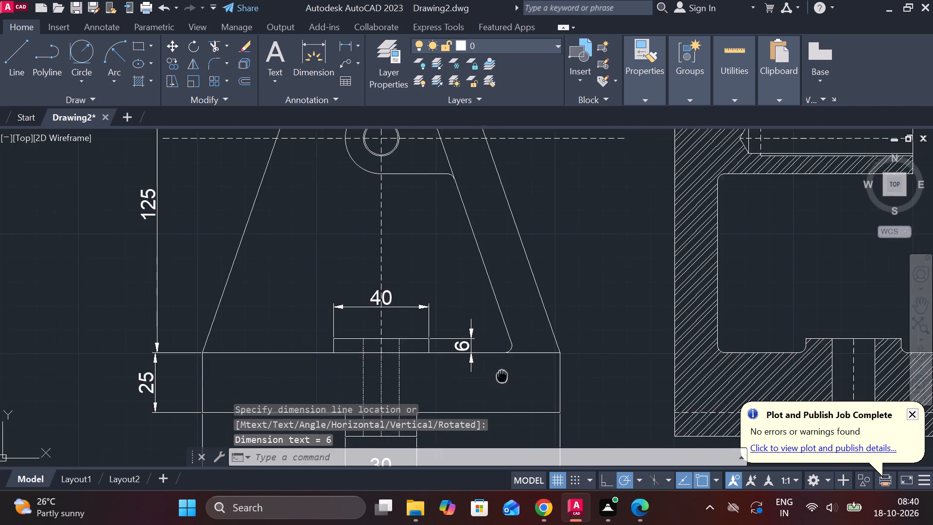
{"action": "middle_click_drag", "start_coordinate": [483, 346], "coordinate": [450, 266]}
{"action": "key", "text": "space"}
{"action": "left_click", "coordinate": [360, 301]}
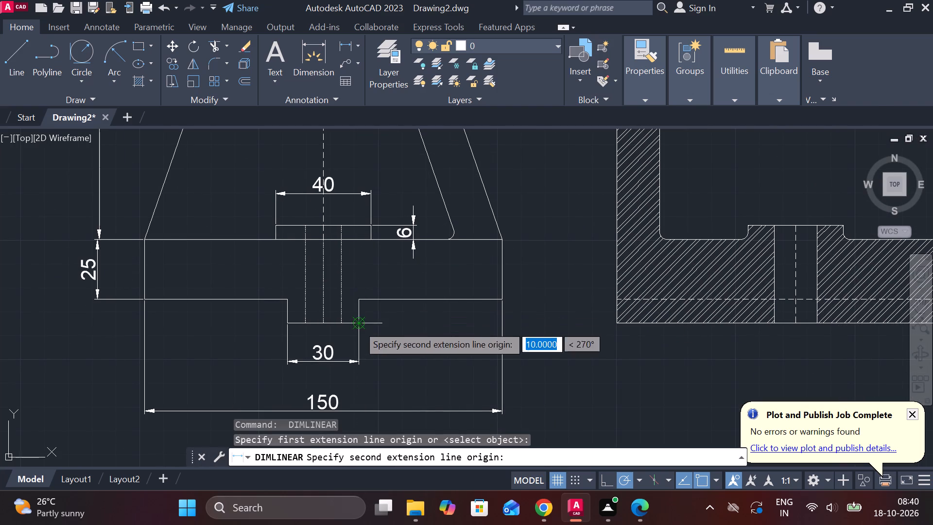
{"action": "left_click", "coordinate": [358, 325]}
{"action": "left_click", "coordinate": [415, 326]}
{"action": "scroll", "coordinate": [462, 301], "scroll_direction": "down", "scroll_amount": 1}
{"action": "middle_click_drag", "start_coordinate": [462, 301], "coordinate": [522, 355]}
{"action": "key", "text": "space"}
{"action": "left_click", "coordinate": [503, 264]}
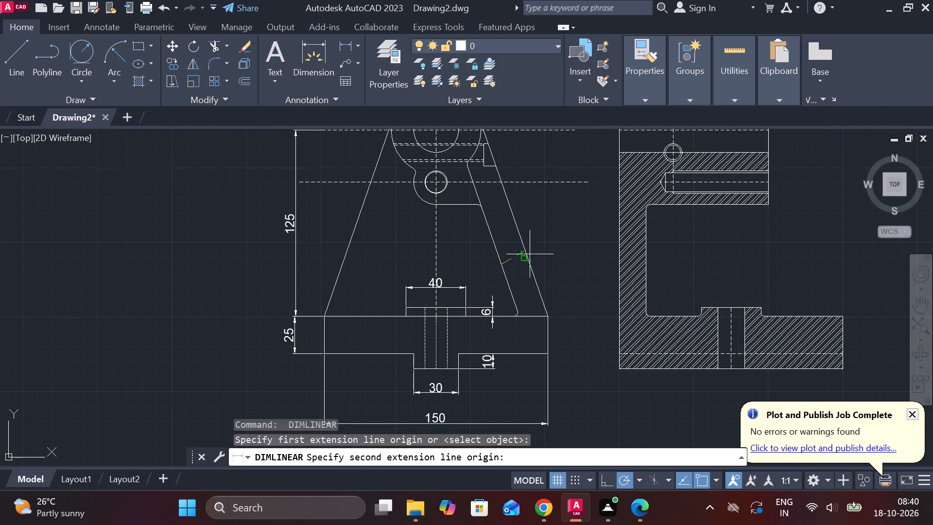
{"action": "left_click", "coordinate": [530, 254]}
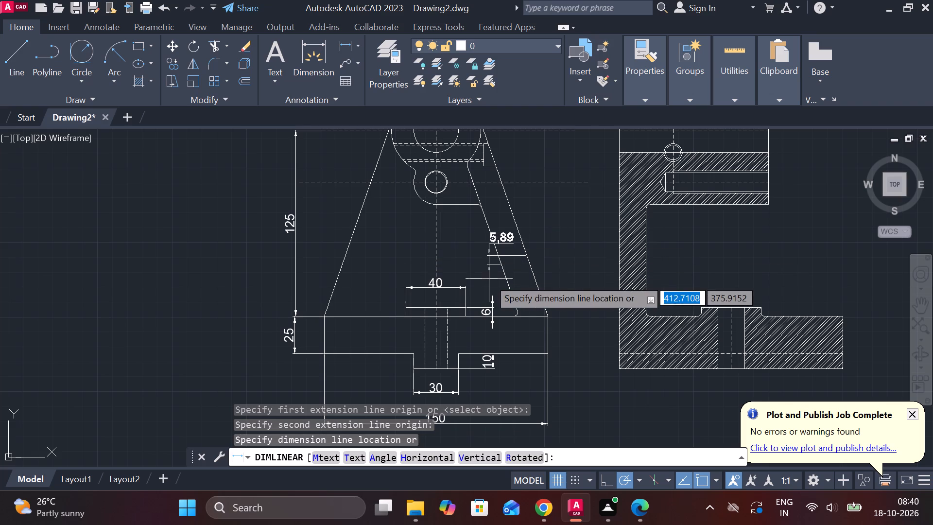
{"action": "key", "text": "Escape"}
Dimension the vertical distance between the large bore's and small hole's centre lines, left of the front view.
{"action": "middle_click_drag", "start_coordinate": [472, 276], "coordinate": [521, 394]}
{"action": "key", "text": "space"}
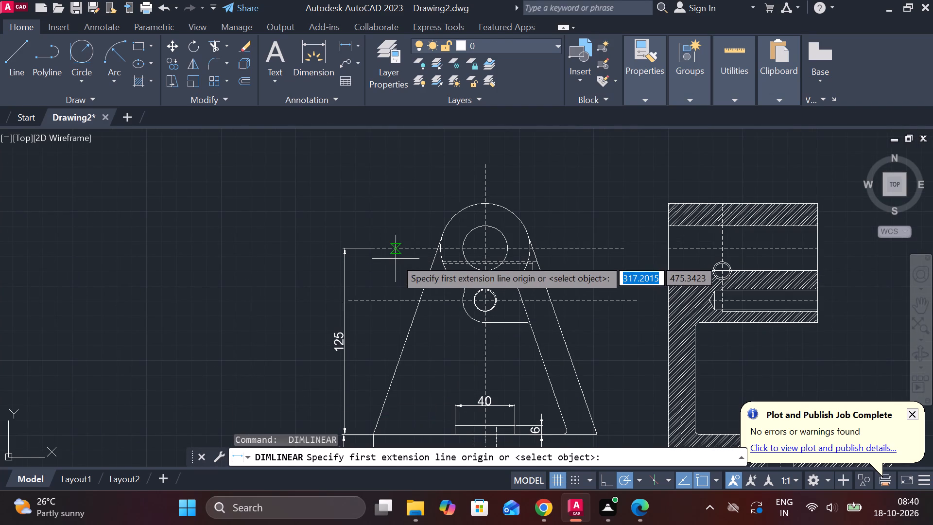
{"action": "scroll", "coordinate": [409, 254], "scroll_direction": "up", "scroll_amount": 1}
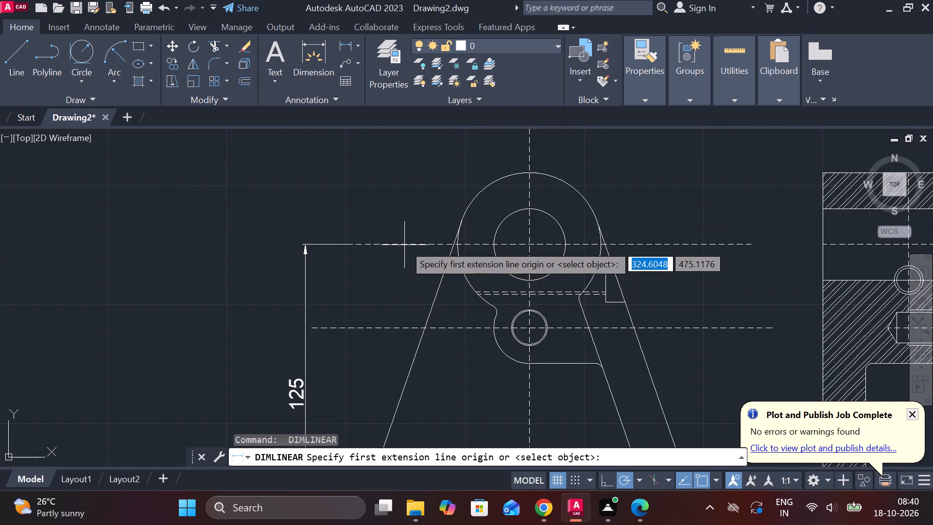
{"action": "left_click", "coordinate": [404, 245]}
{"action": "left_click", "coordinate": [401, 326]}
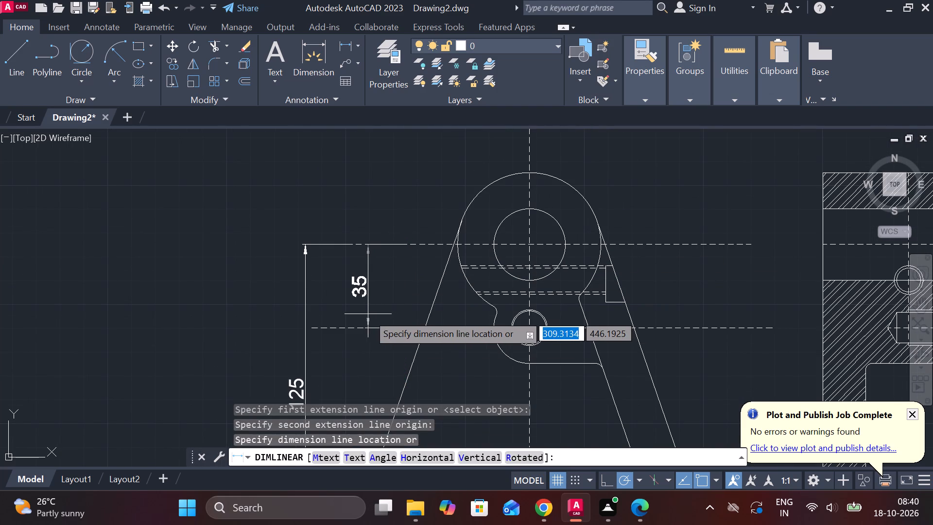
{"action": "left_click", "coordinate": [348, 313]}
Dimension the vertical distance between the outermost dashed lines of the front view's hidden cross hole, placed to its left.
{"action": "scroll", "coordinate": [442, 288], "scroll_direction": "up", "scroll_amount": 1}
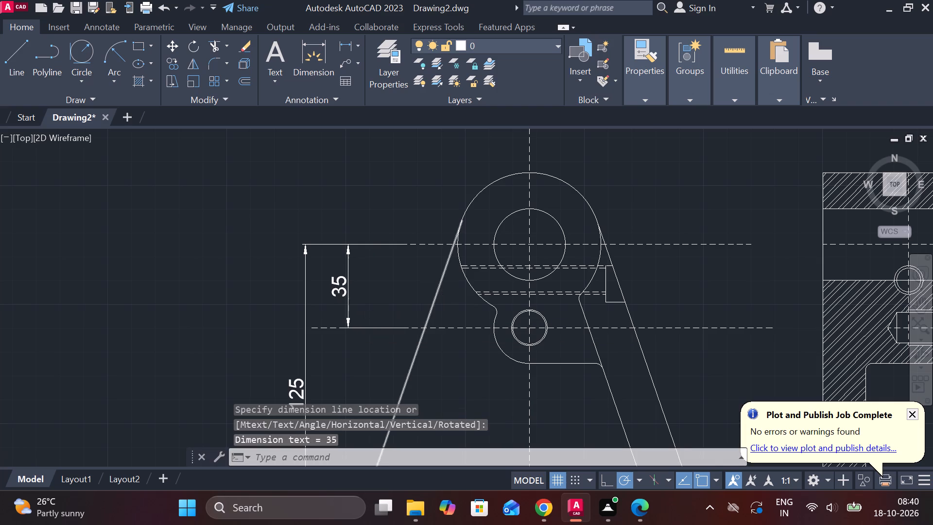
{"action": "key", "text": "space"}
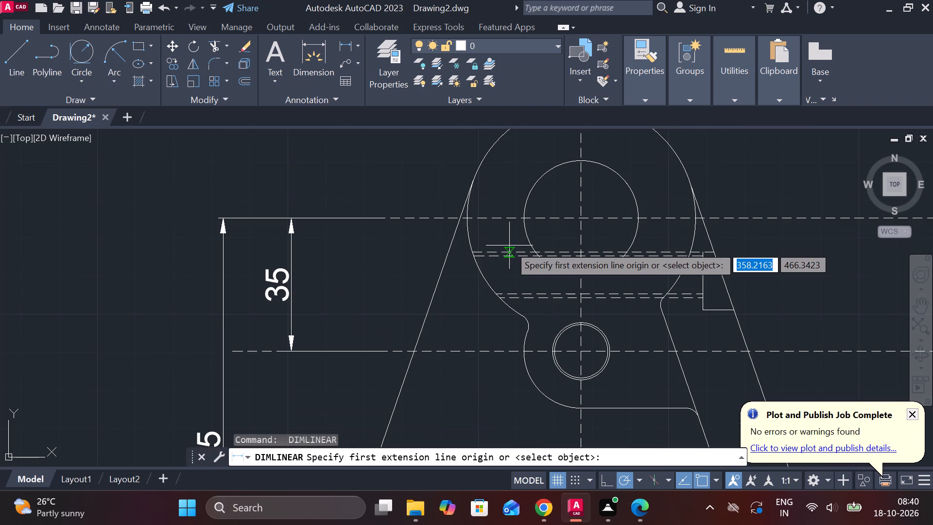
{"action": "left_click", "coordinate": [509, 246]}
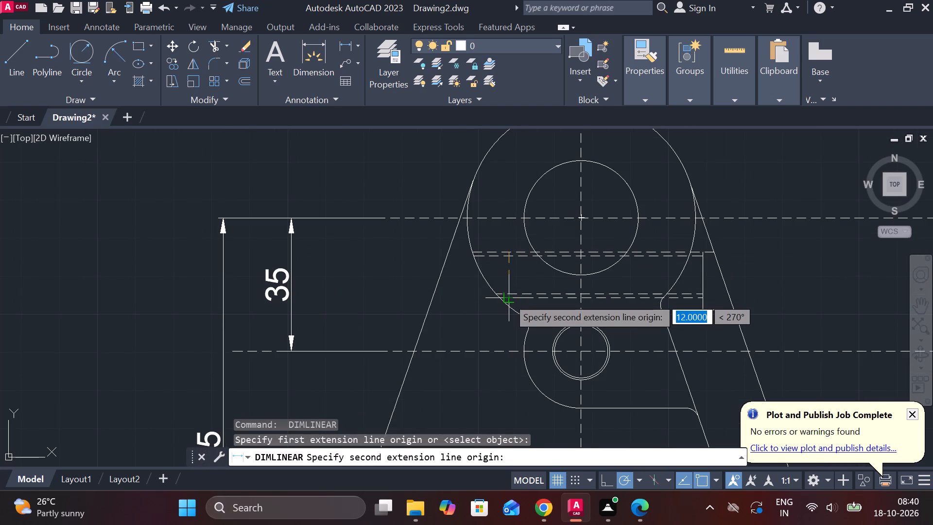
{"action": "left_click", "coordinate": [508, 297]}
{"action": "left_click", "coordinate": [420, 281]}
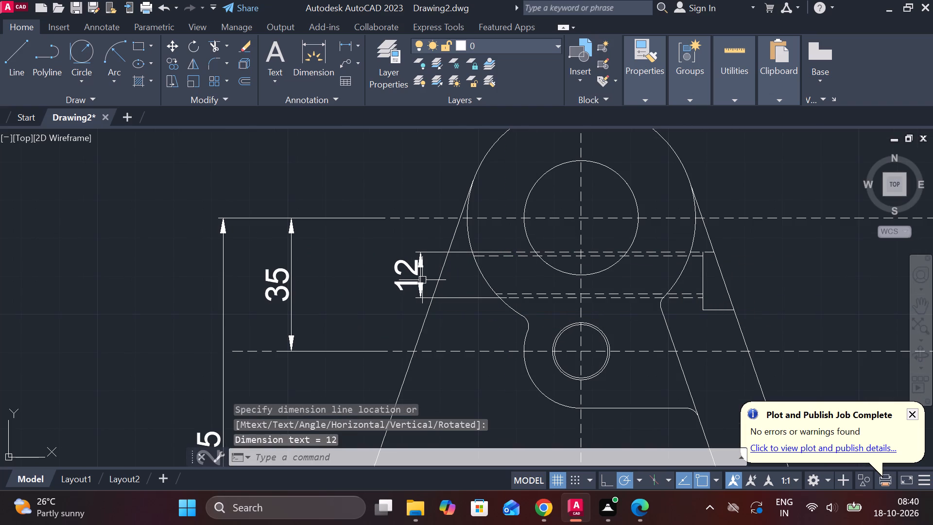
Dimension the horizontal distance from the large bore's centre to the vertical edge of the side notch, placed above the front view.
{"action": "middle_click_drag", "start_coordinate": [531, 341], "coordinate": [517, 310]}
{"action": "middle_click_drag", "start_coordinate": [491, 303], "coordinate": [477, 312]}
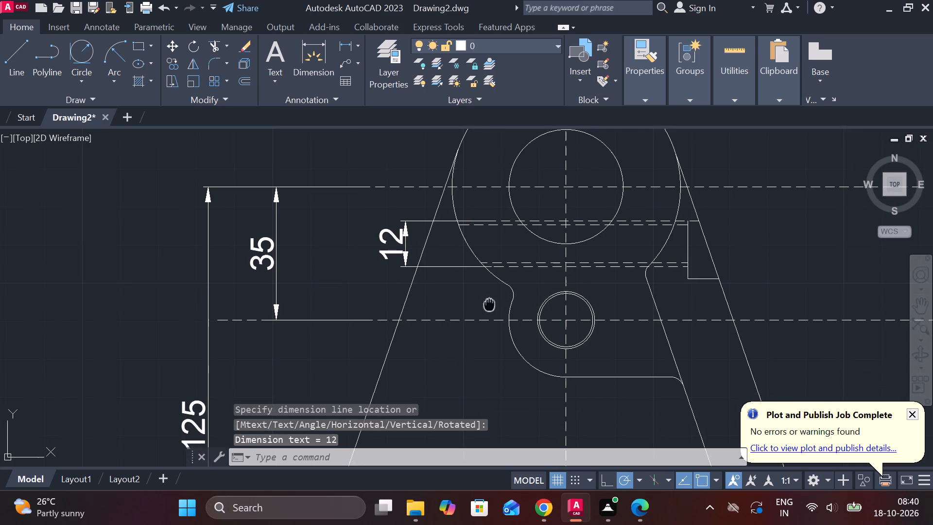
{"action": "middle_click_drag", "start_coordinate": [477, 312], "coordinate": [400, 391]}
{"action": "key", "text": "space"}
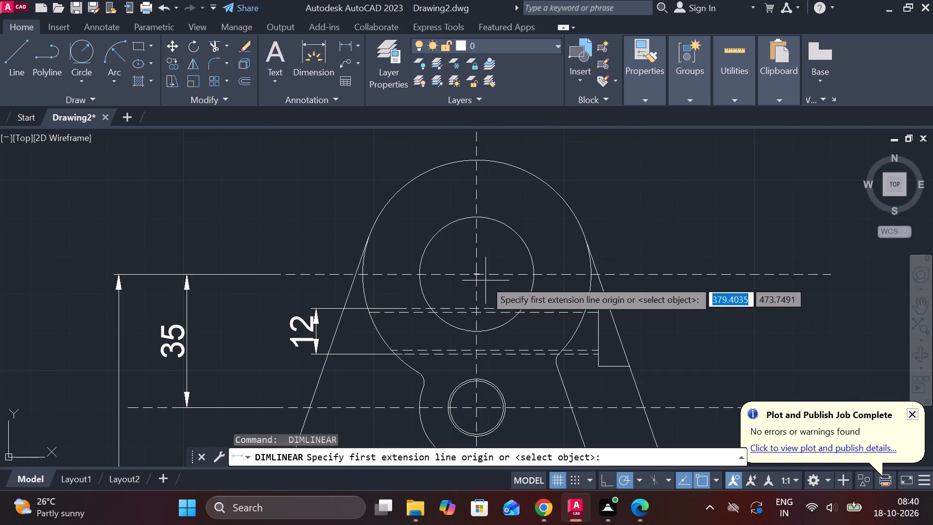
{"action": "left_click", "coordinate": [474, 290]}
{"action": "left_click", "coordinate": [593, 325]}
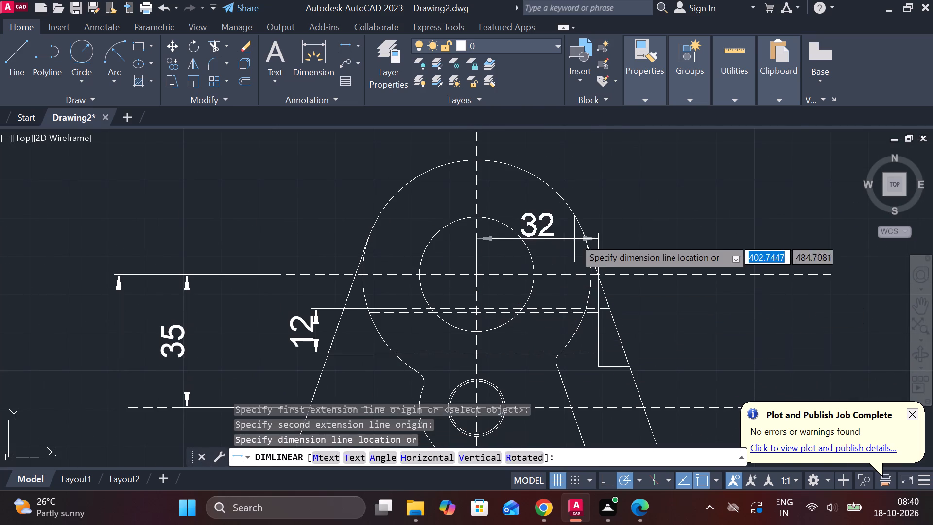
{"action": "left_click", "coordinate": [552, 144]}
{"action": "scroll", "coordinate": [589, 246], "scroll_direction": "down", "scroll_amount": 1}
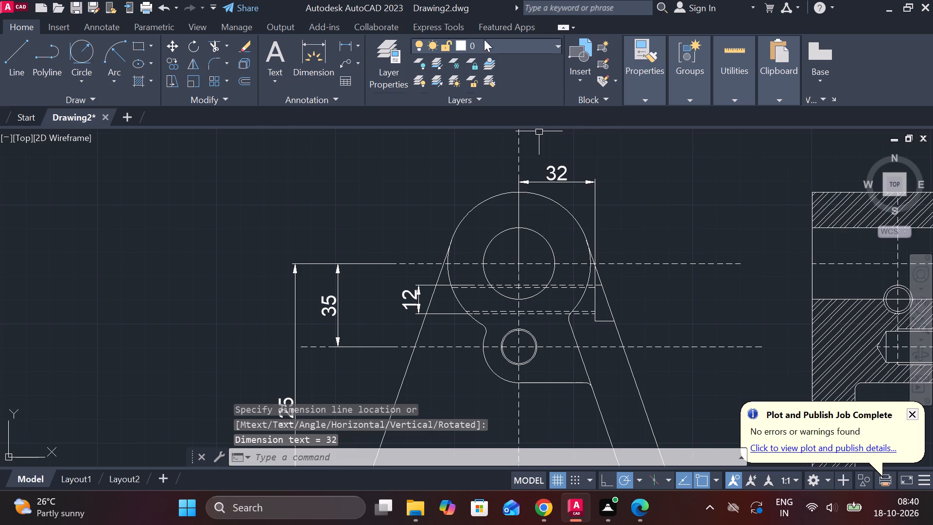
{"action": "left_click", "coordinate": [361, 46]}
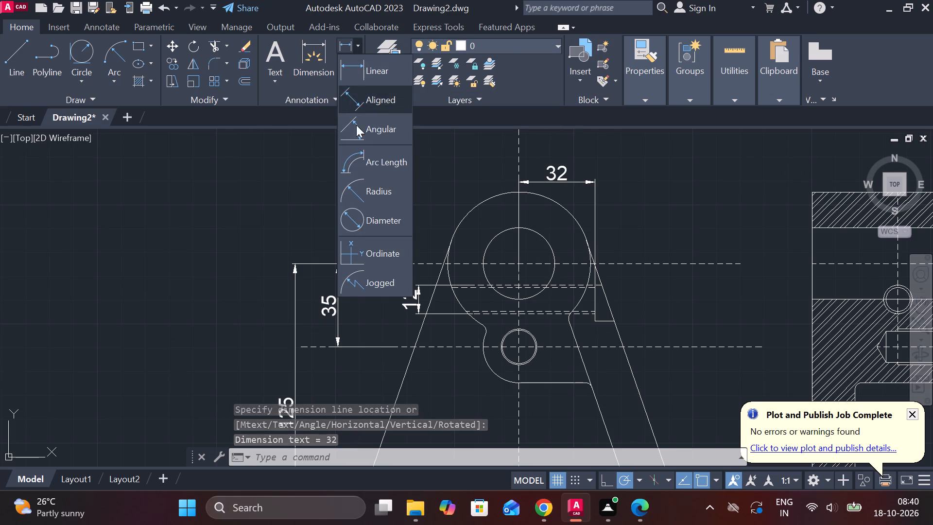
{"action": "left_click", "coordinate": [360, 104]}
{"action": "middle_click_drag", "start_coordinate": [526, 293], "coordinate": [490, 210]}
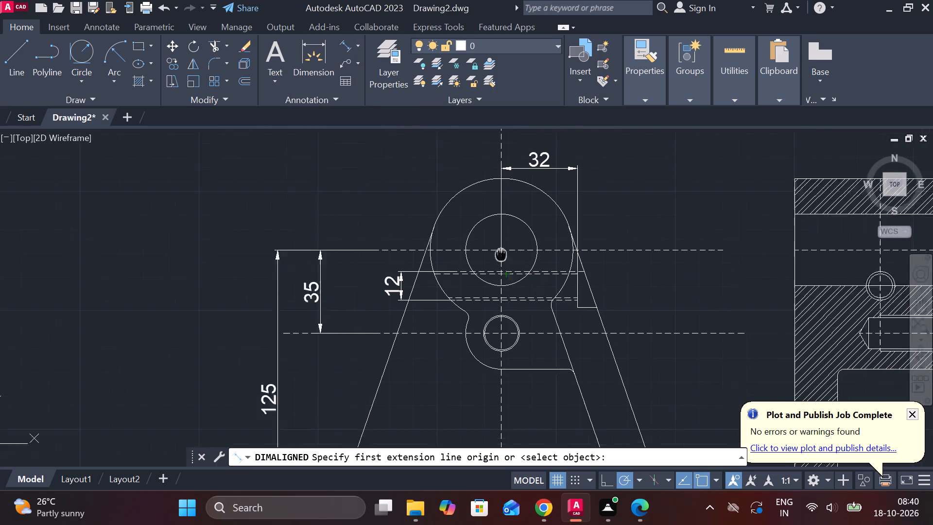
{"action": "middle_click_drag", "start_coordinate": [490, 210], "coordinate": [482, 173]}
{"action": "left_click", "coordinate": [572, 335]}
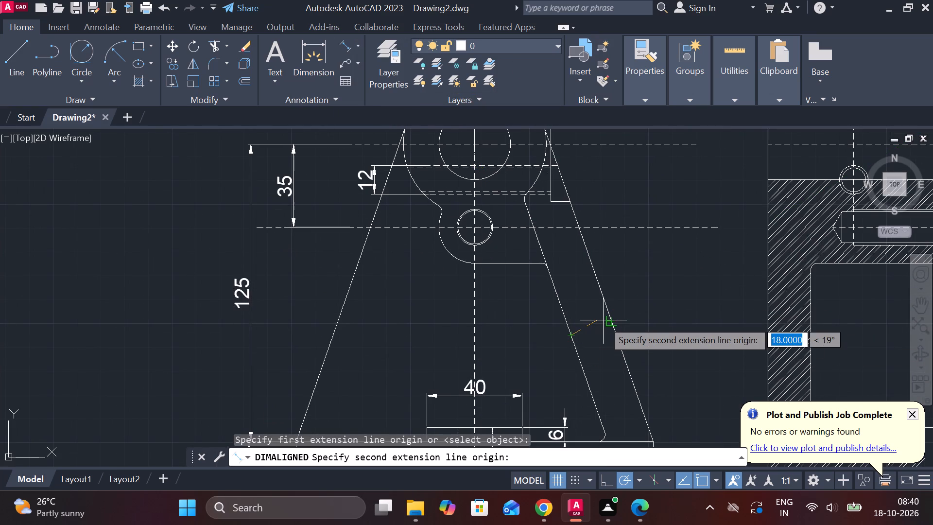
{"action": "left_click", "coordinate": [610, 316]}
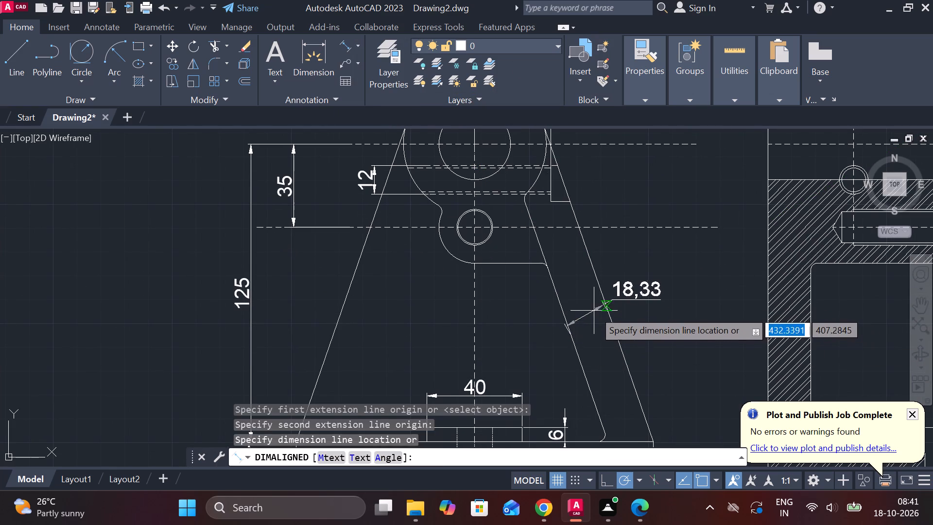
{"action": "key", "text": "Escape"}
Add an aligned dimension for the thickness between the front view's two parallel sloping lines, placed across the band.
{"action": "key", "text": "space"}
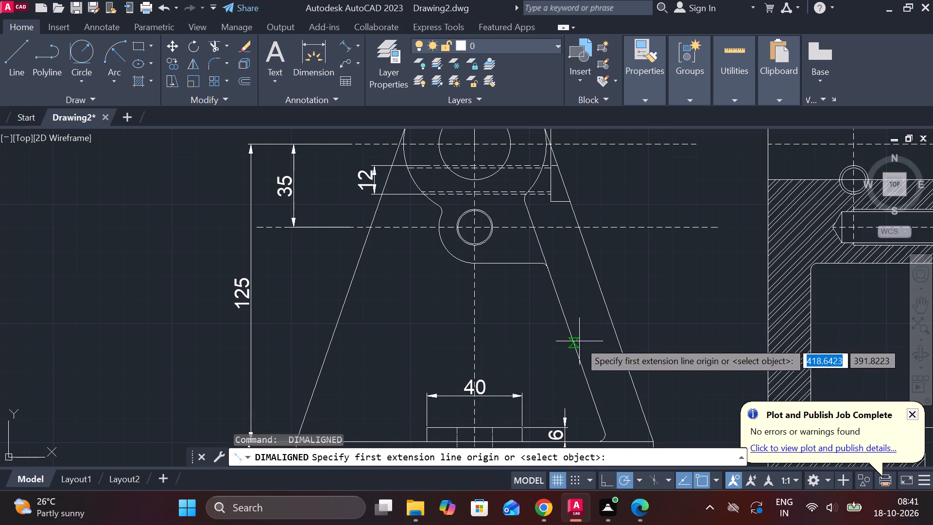
{"action": "left_click", "coordinate": [579, 341]}
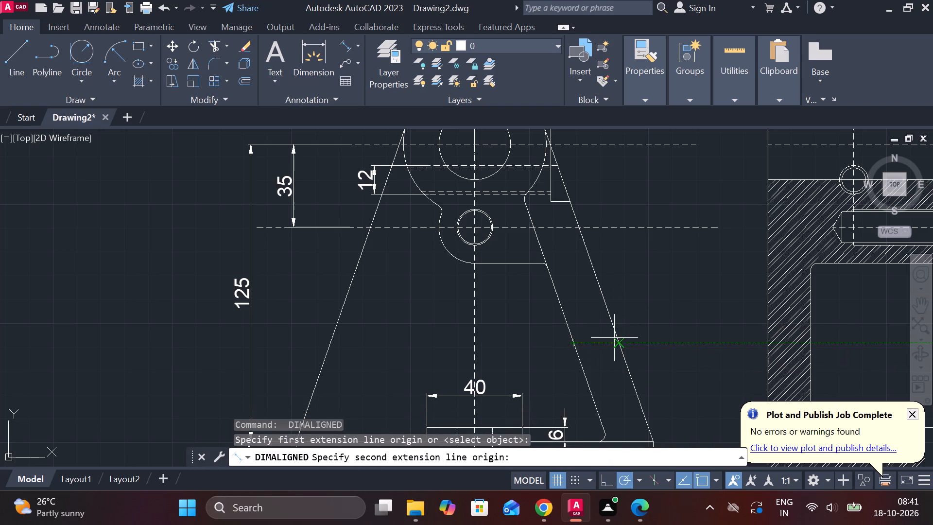
{"action": "left_click", "coordinate": [614, 334]}
{"action": "left_click", "coordinate": [610, 330]}
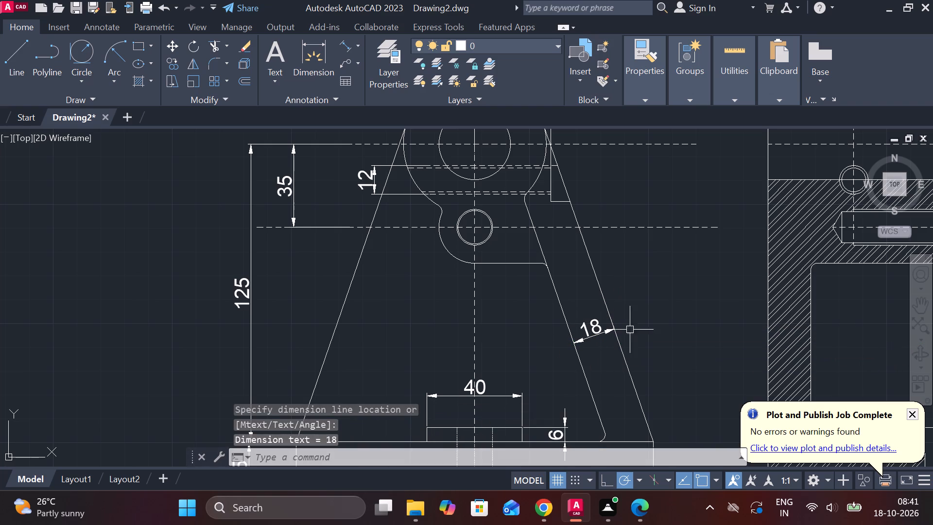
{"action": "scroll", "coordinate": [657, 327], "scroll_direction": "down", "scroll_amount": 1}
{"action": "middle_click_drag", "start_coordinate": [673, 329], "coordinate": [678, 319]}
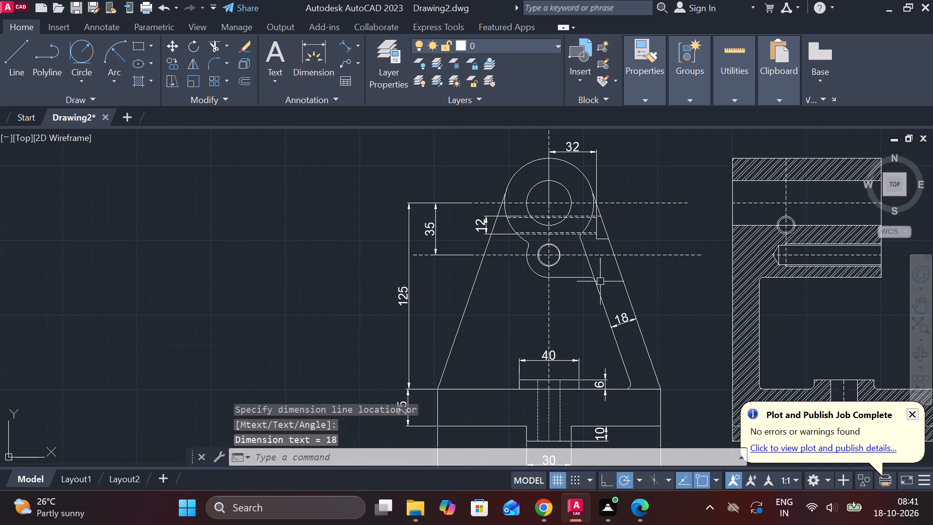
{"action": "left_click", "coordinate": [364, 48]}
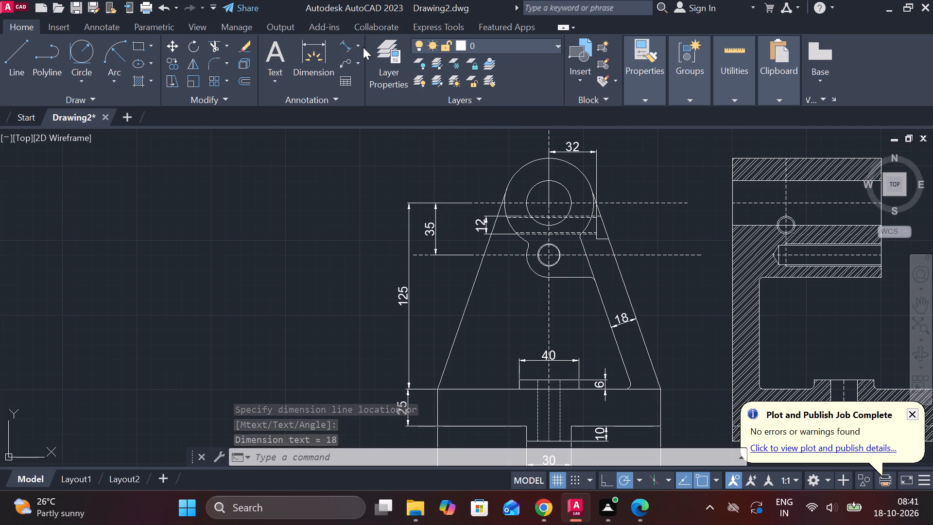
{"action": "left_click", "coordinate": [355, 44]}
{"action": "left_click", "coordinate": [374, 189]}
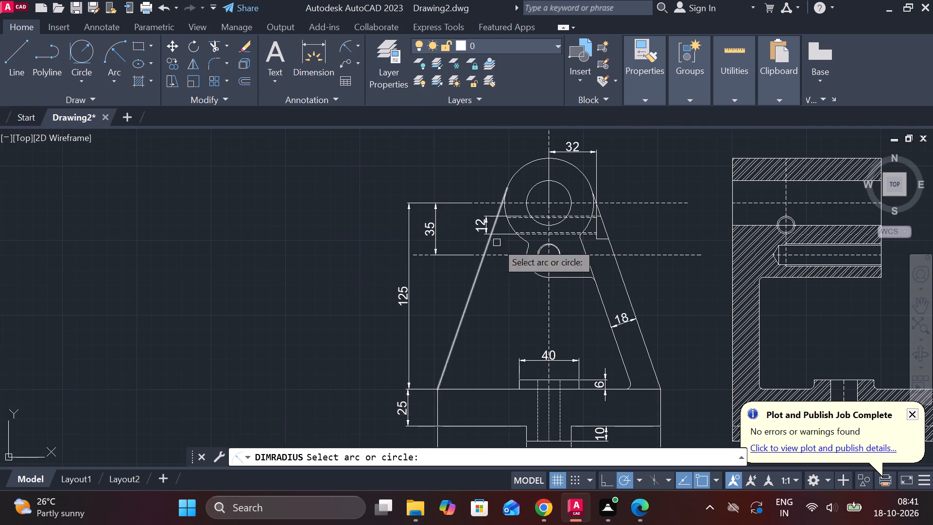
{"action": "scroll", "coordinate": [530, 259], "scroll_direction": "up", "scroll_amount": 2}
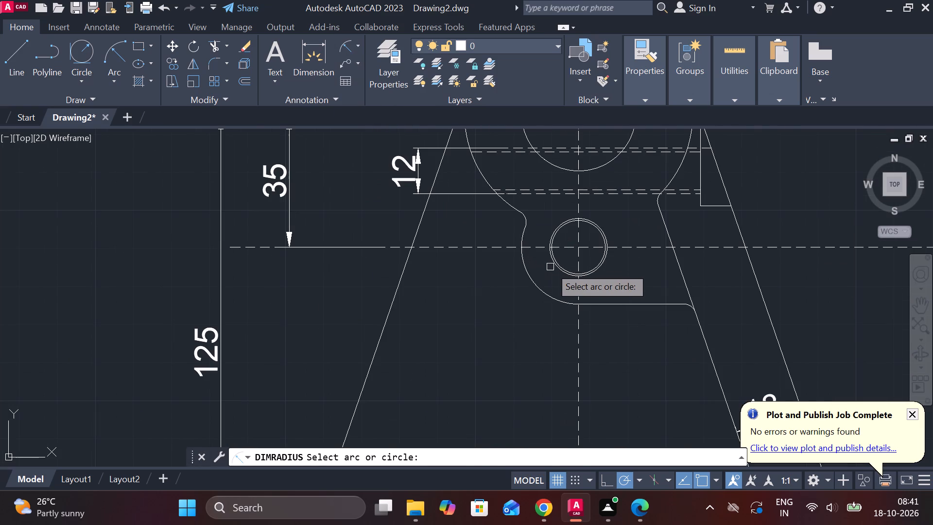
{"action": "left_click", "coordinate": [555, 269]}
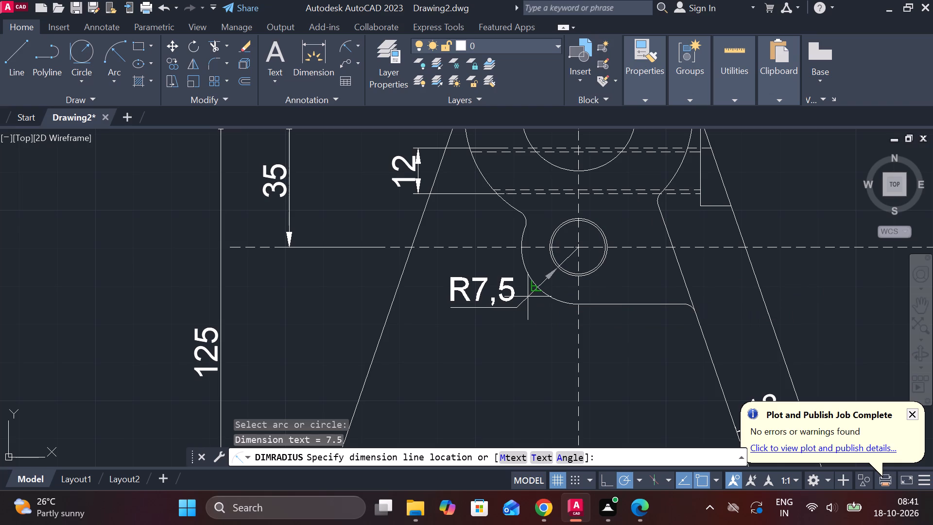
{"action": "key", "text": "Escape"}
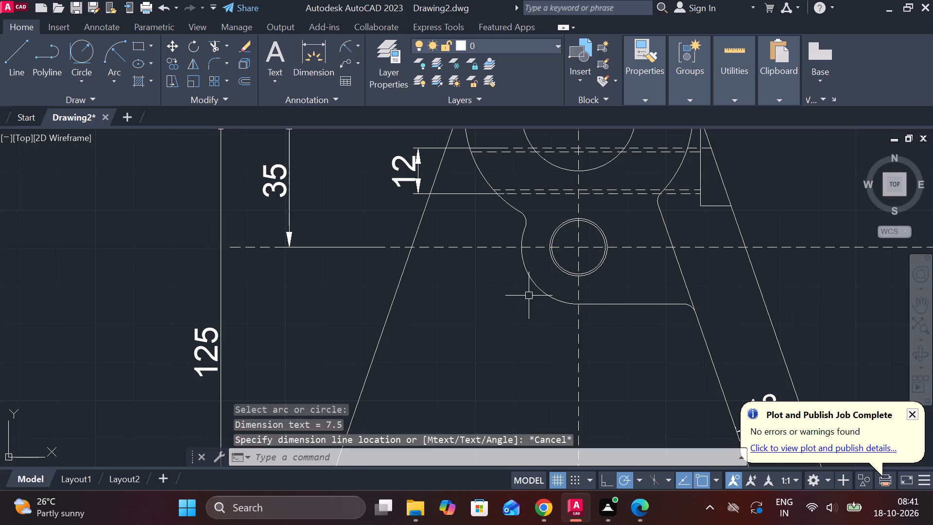
Dimension the radius of the outer arc around the front view's small hole, placed below and left of the arc.
{"action": "key", "text": "space"}
{"action": "left_click", "coordinate": [531, 286]}
{"action": "left_click", "coordinate": [493, 317]}
Dimension the radius of the large outer arc around the front view's bore, placed at its upper left.
{"action": "middle_click_drag", "start_coordinate": [547, 309], "coordinate": [485, 324]}
{"action": "scroll", "coordinate": [485, 325], "scroll_direction": "down", "scroll_amount": 1}
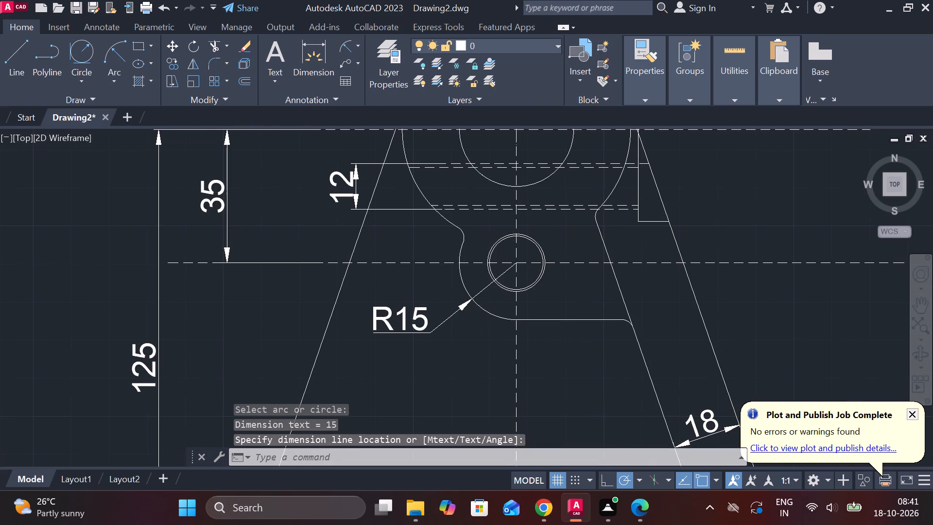
{"action": "scroll", "coordinate": [413, 271], "scroll_direction": "up", "scroll_amount": 2}
{"action": "scroll", "coordinate": [400, 253], "scroll_direction": "down", "scroll_amount": 1}
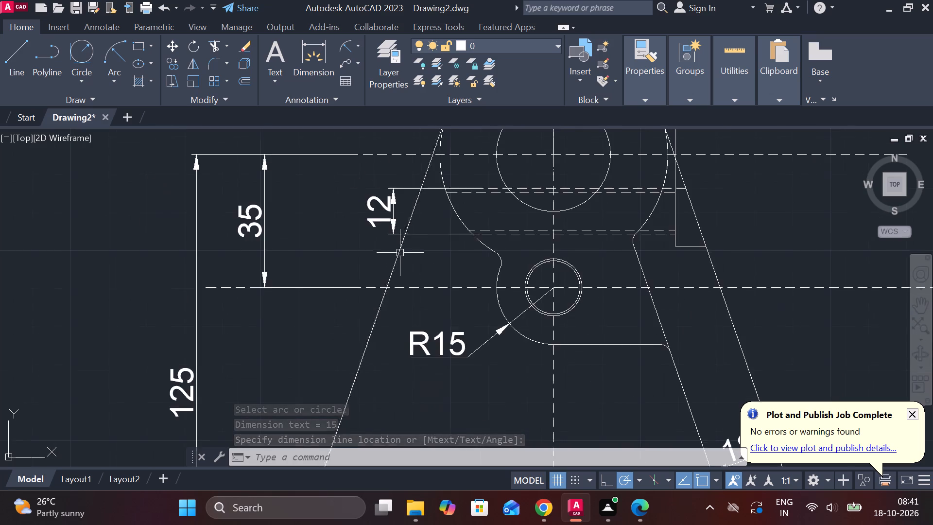
{"action": "middle_click_drag", "start_coordinate": [402, 256], "coordinate": [408, 368]}
{"action": "key", "text": "space"}
{"action": "left_click", "coordinate": [464, 196]}
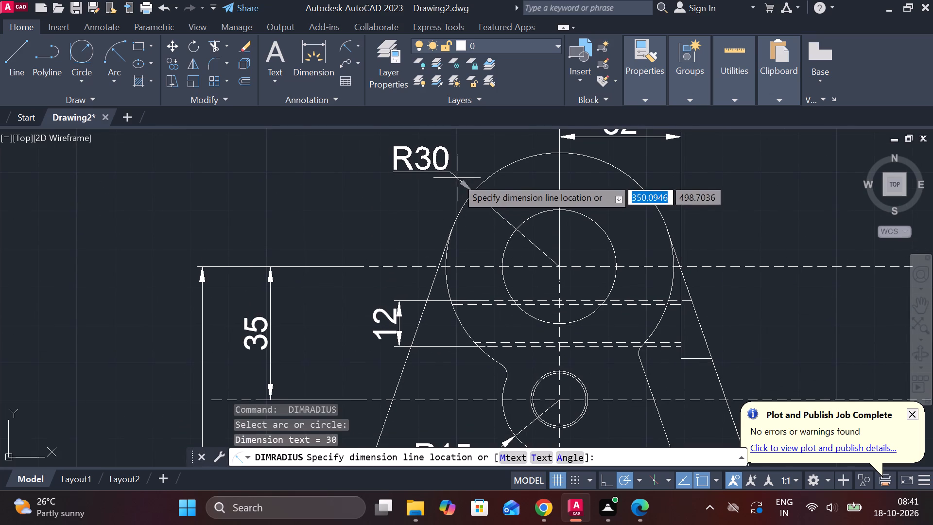
{"action": "left_click", "coordinate": [457, 178]}
{"action": "key", "text": "Escape"}
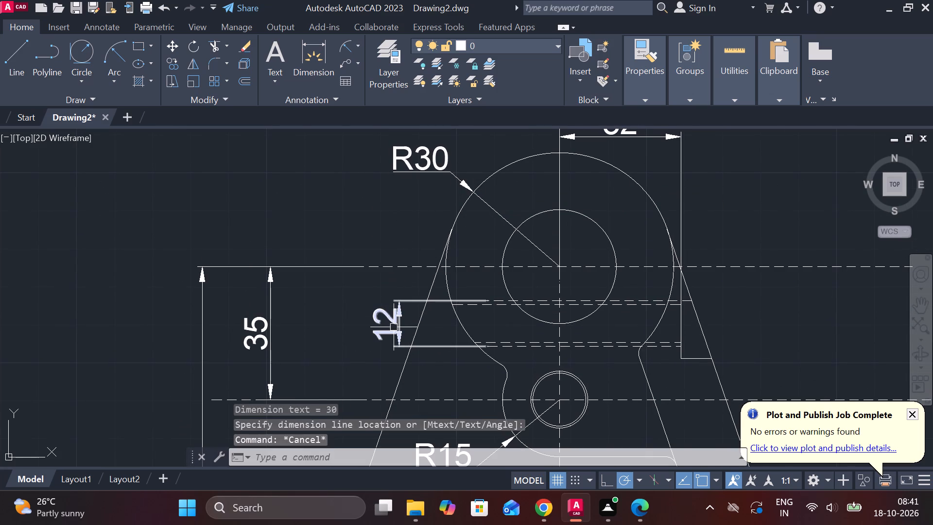
Edit the front view's hidden cross hole dimension text to read M12.
{"action": "double_click", "coordinate": [394, 327]}
{"action": "key", "text": "m"}
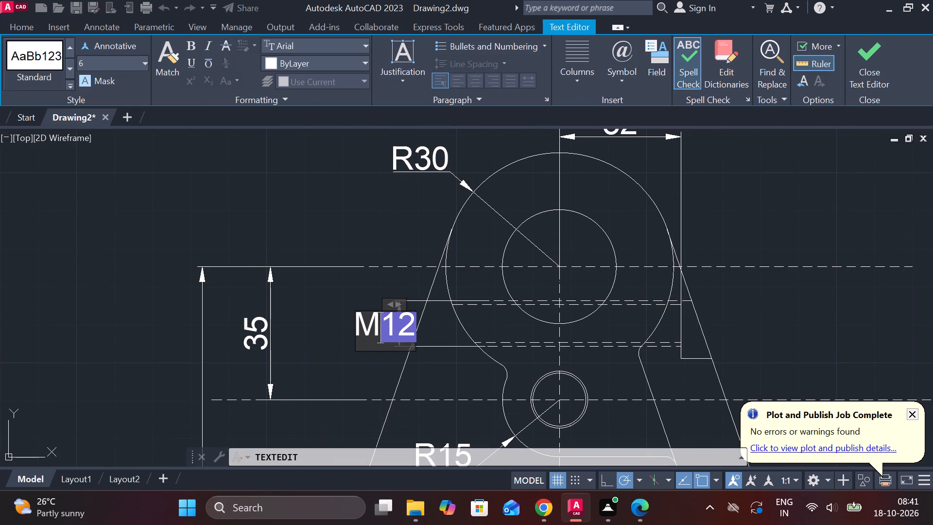
{"action": "left_click", "coordinate": [880, 70]}
{"action": "scroll", "coordinate": [660, 266], "scroll_direction": "down", "scroll_amount": 1}
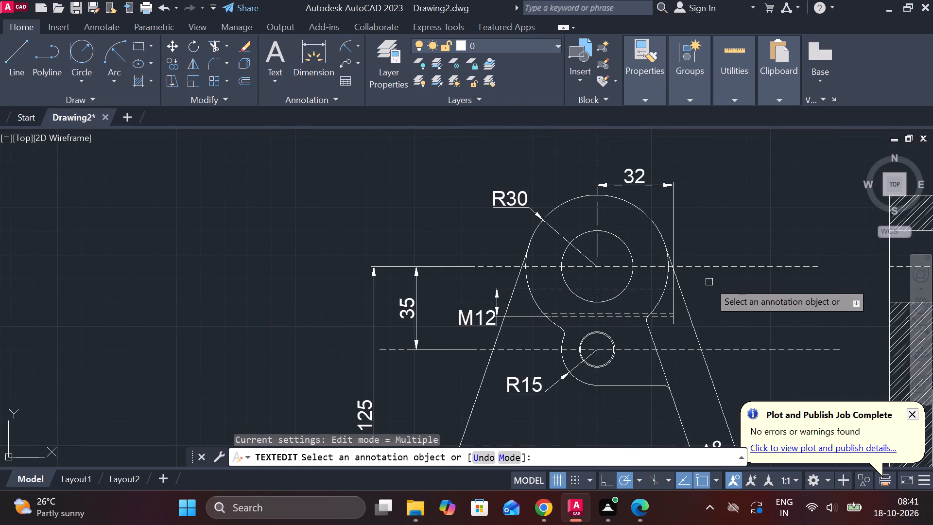
{"action": "middle_click_drag", "start_coordinate": [710, 291], "coordinate": [660, 237]}
{"action": "middle_click_drag", "start_coordinate": [703, 341], "coordinate": [609, 179]}
{"action": "scroll", "coordinate": [656, 278], "scroll_direction": "down", "scroll_amount": 1}
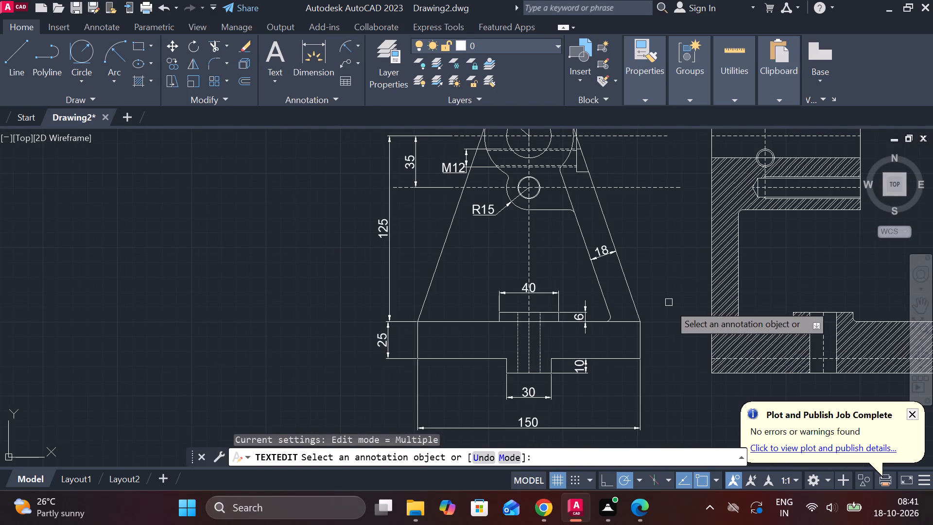
{"action": "middle_click_drag", "start_coordinate": [674, 348], "coordinate": [603, 308]}
{"action": "scroll", "coordinate": [605, 322], "scroll_direction": "down", "scroll_amount": 1}
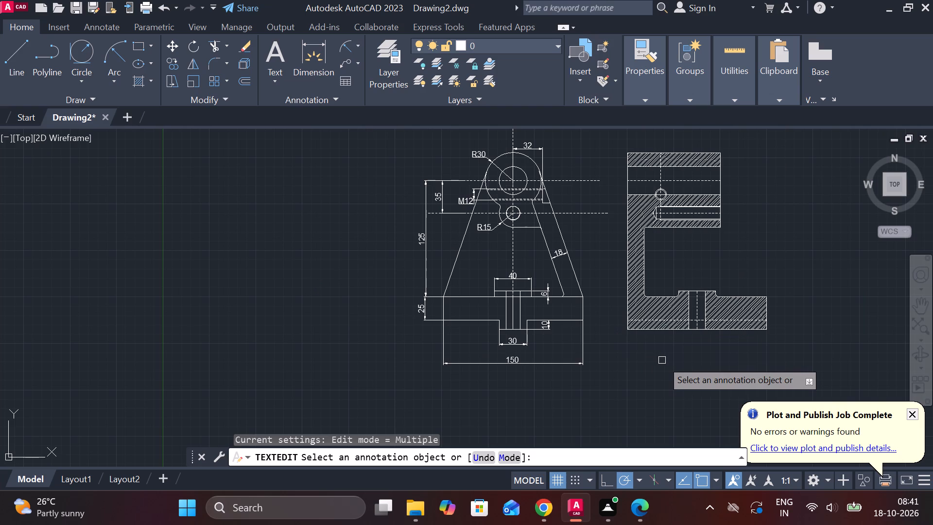
{"action": "scroll", "coordinate": [721, 261], "scroll_direction": "up", "scroll_amount": 1}
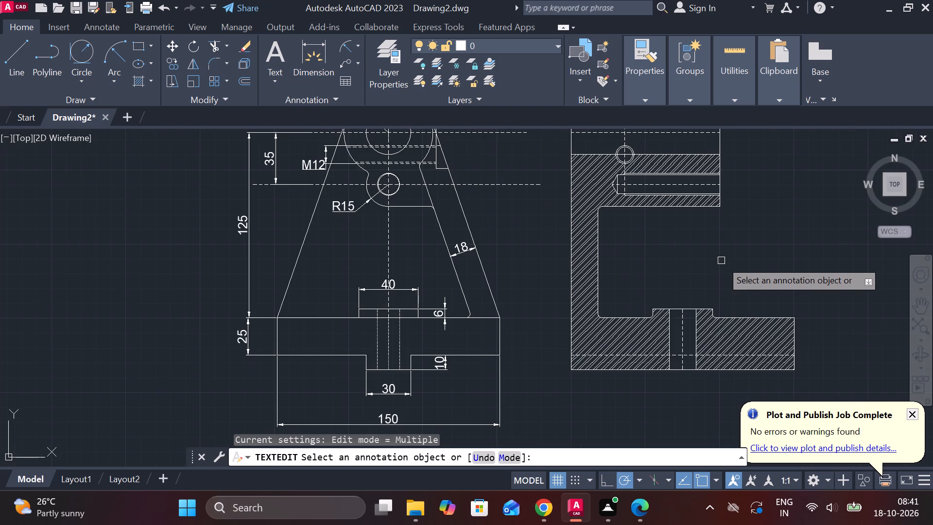
{"action": "key", "text": "Escape"}
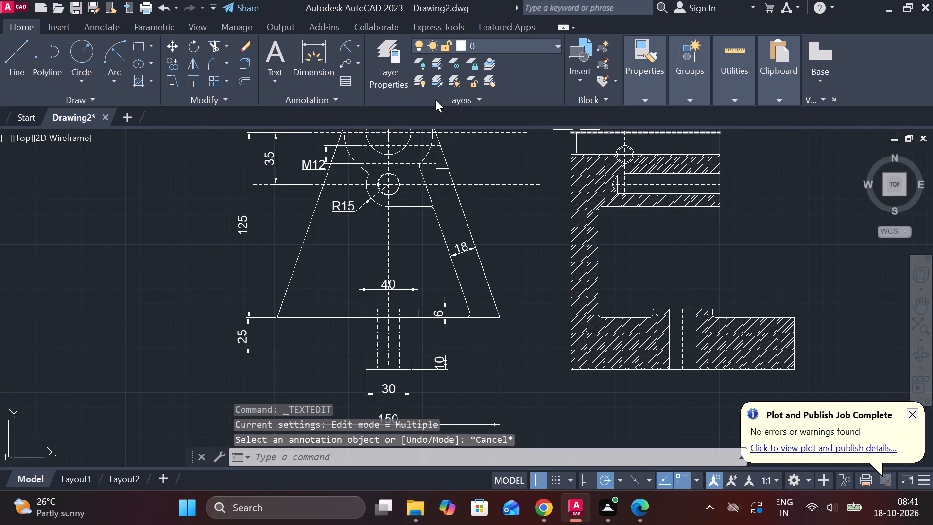
Dimension the overall horizontal length of the sectioned side view's upper cylinder, placed above the view.
{"action": "left_click", "coordinate": [363, 45]}
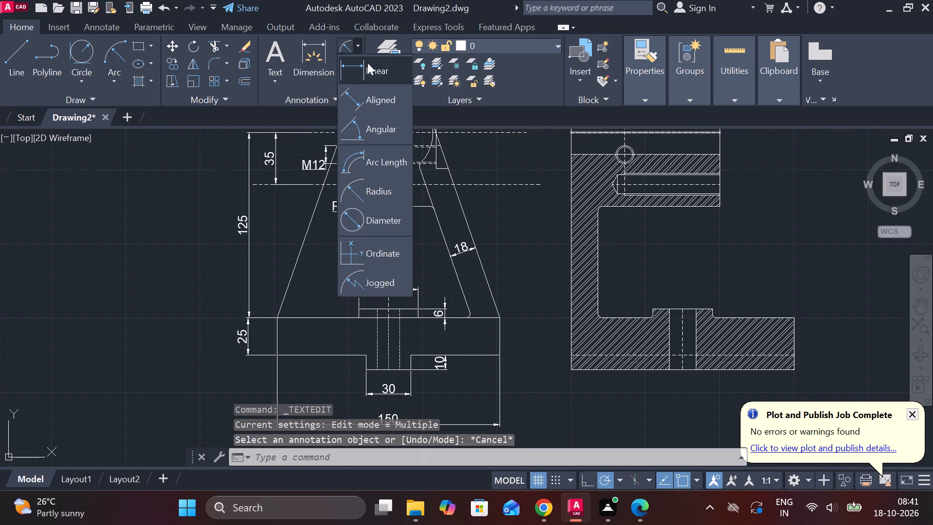
{"action": "left_click", "coordinate": [369, 64]}
{"action": "middle_click_drag", "start_coordinate": [546, 201], "coordinate": [496, 295]}
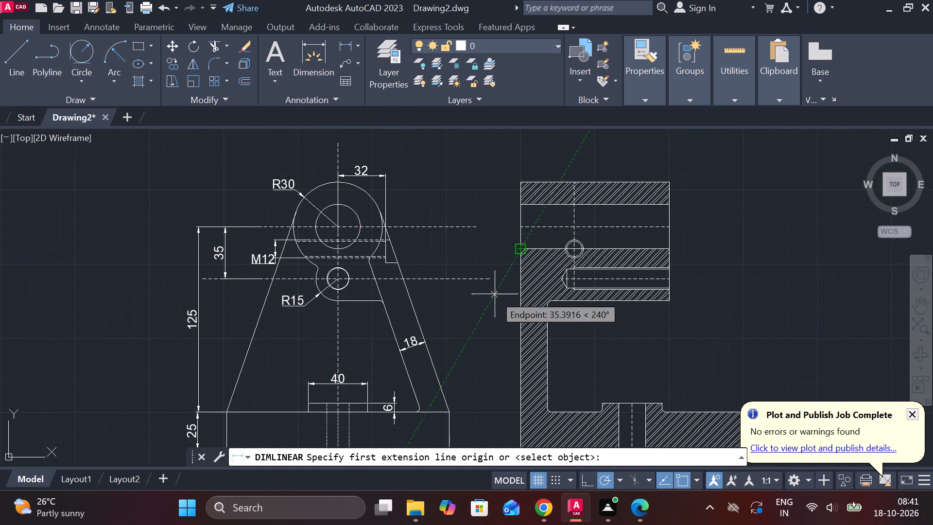
{"action": "left_click", "coordinate": [522, 178]}
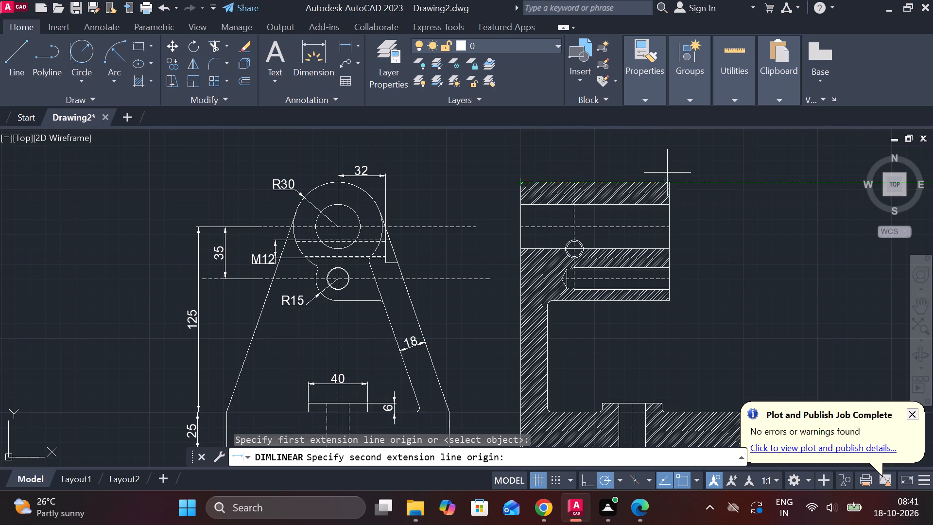
{"action": "left_click", "coordinate": [668, 180]}
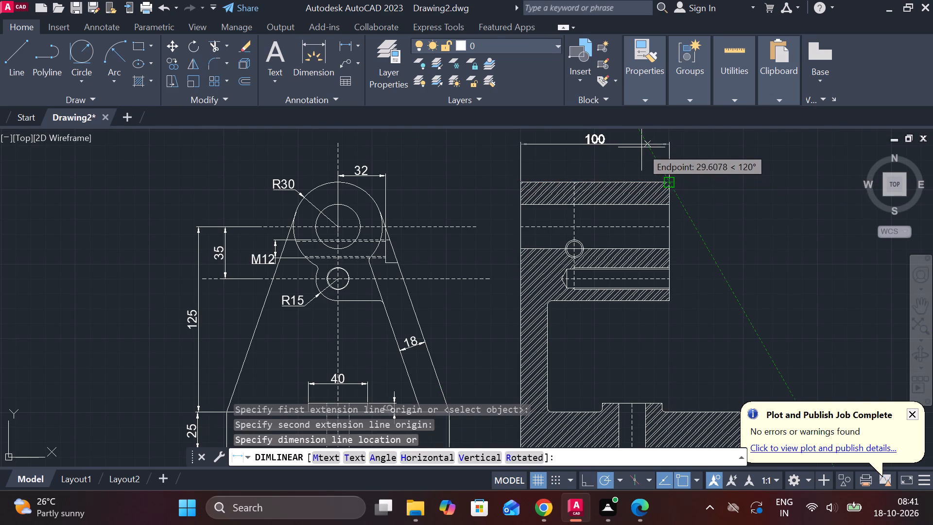
{"action": "left_click", "coordinate": [641, 146]}
Dimension the horizontal distance from the sectioned side view's left edge to the cross hole's centre line, placed above the upper cylinder.
{"action": "key", "text": "space"}
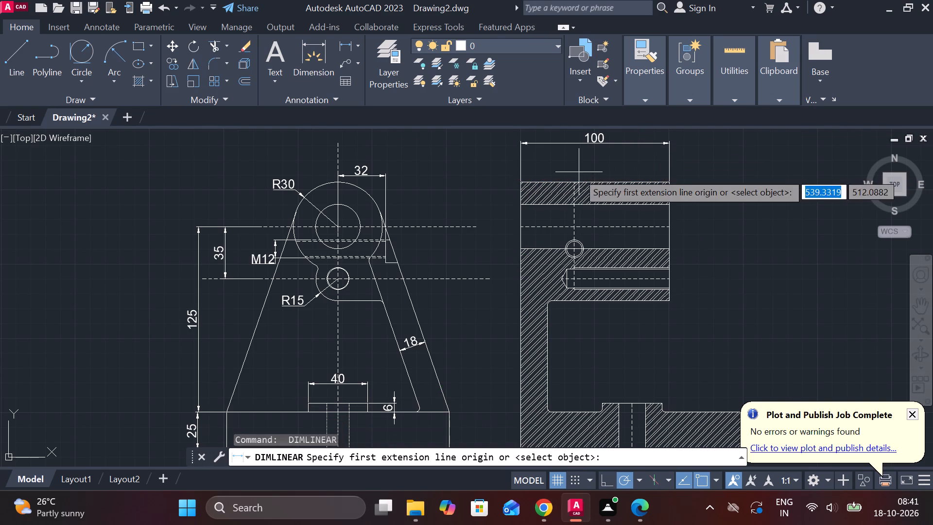
{"action": "left_click", "coordinate": [523, 181]}
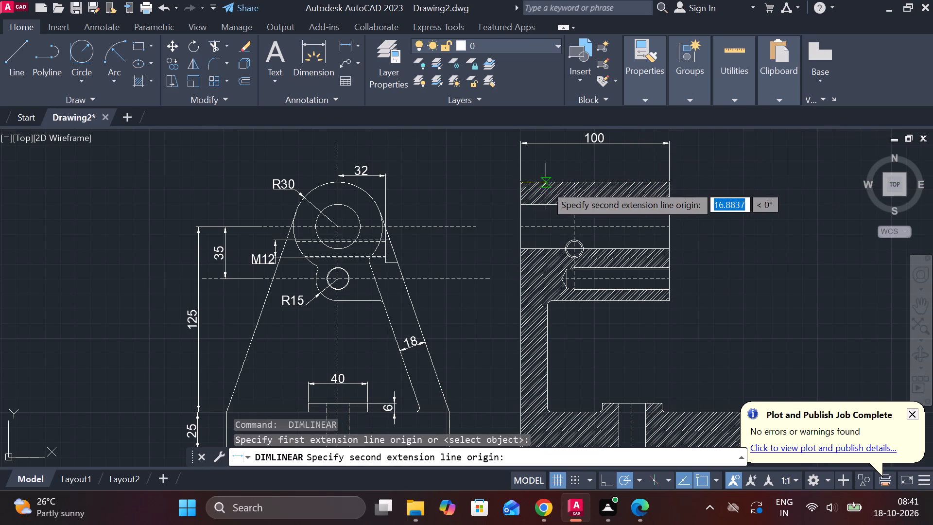
{"action": "left_click", "coordinate": [577, 185]}
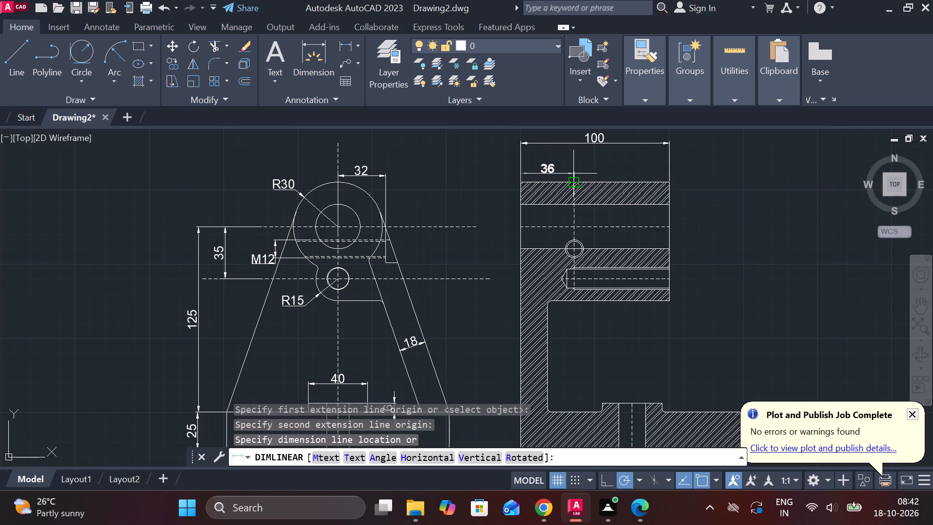
{"action": "scroll", "coordinate": [573, 174], "scroll_direction": "up", "scroll_amount": 1}
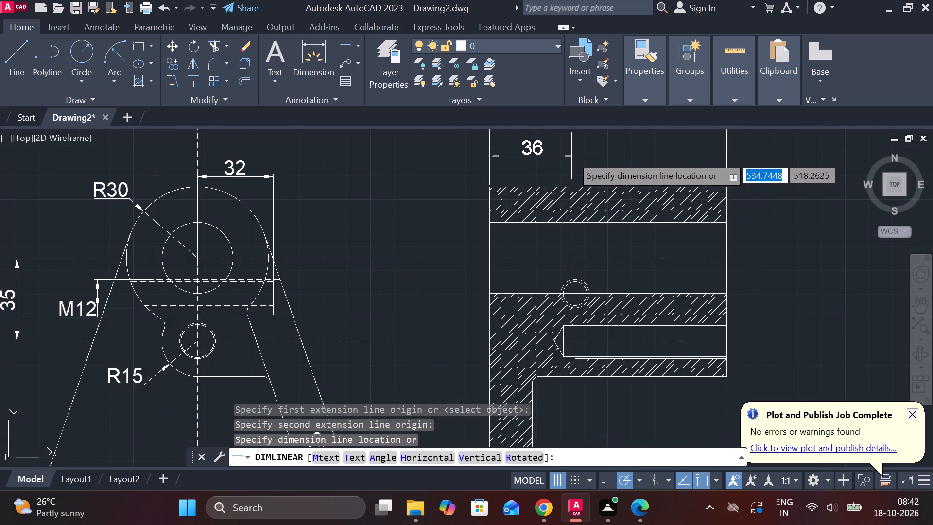
{"action": "left_click", "coordinate": [572, 150]}
Dimension the bore vertically at the left end of the sectioned side view and edit the text to read M30.
{"action": "key", "text": "space"}
{"action": "left_click", "coordinate": [491, 221]}
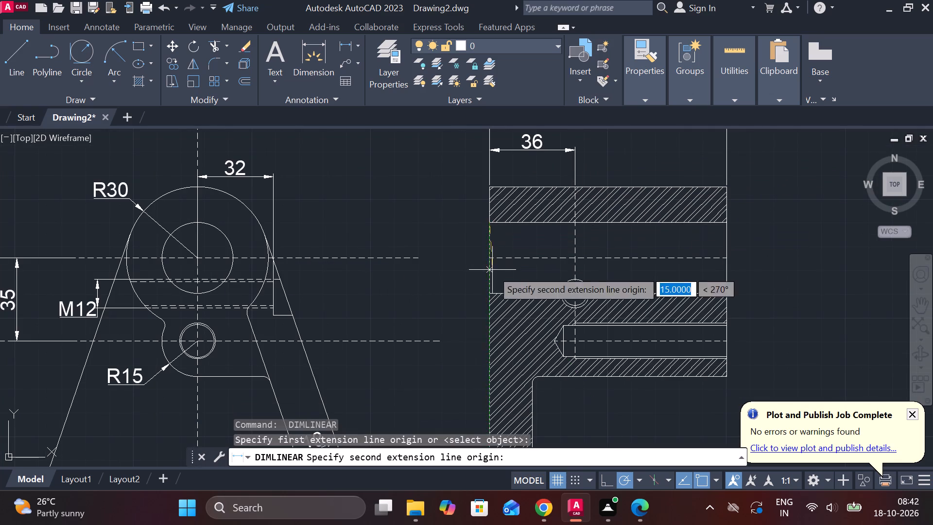
{"action": "left_click", "coordinate": [487, 289]}
{"action": "left_click", "coordinate": [464, 288]}
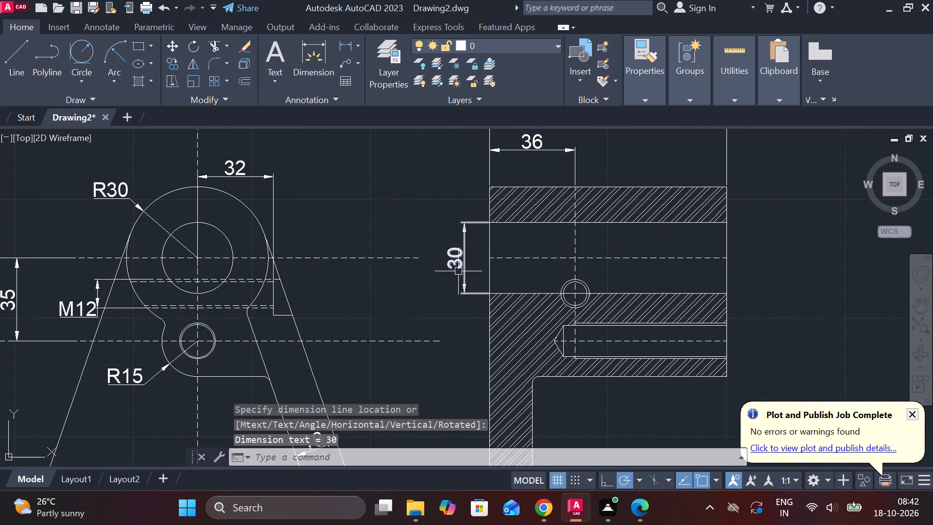
{"action": "double_click", "coordinate": [458, 266]}
{"action": "key", "text": "m"}
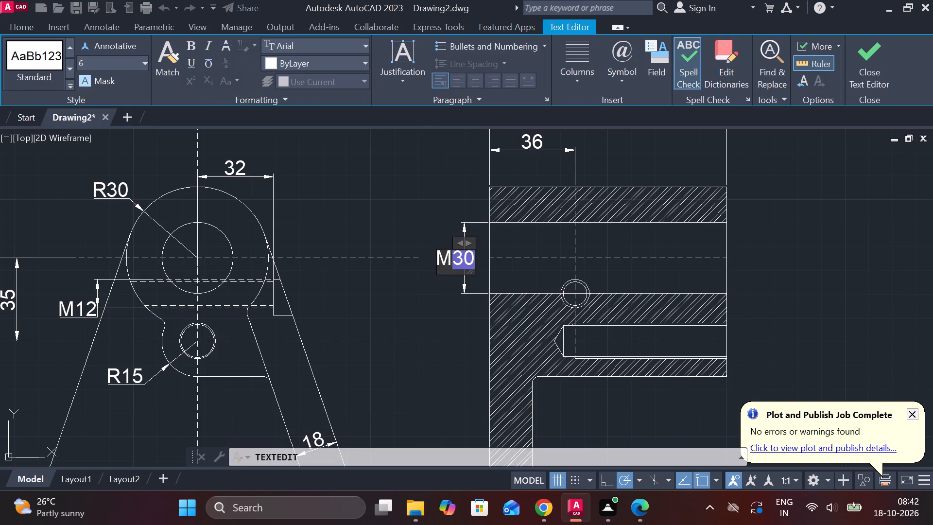
{"action": "left_click", "coordinate": [866, 62]}
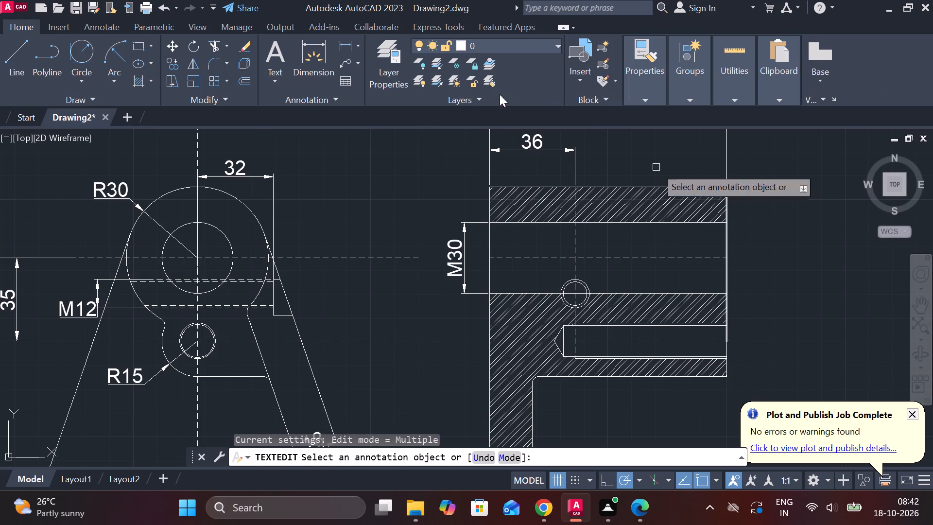
Dimension the overall horizontal length of the sectioned side view's base, placed below the view.
{"action": "left_click", "coordinate": [340, 48]}
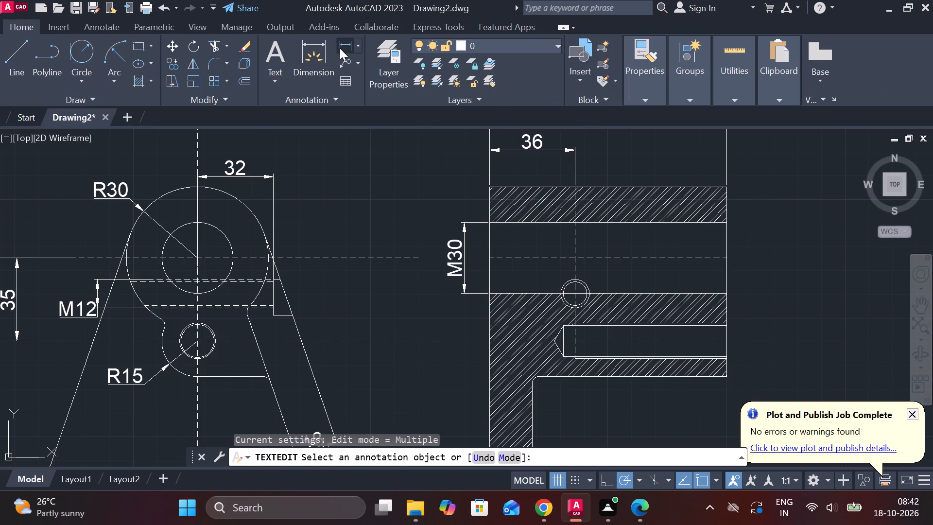
{"action": "middle_click_drag", "start_coordinate": [348, 180], "coordinate": [282, 145]}
{"action": "middle_click_drag", "start_coordinate": [304, 227], "coordinate": [341, 56]}
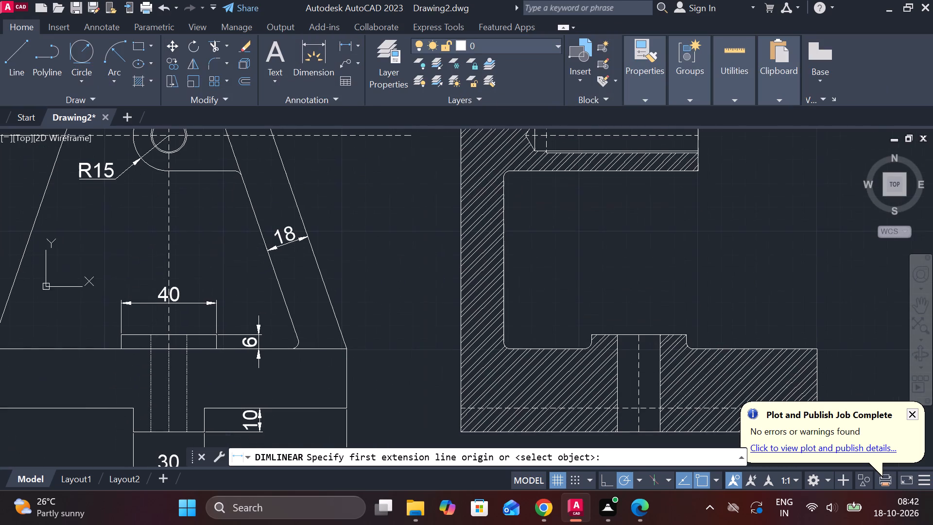
{"action": "scroll", "coordinate": [406, 254], "scroll_direction": "down", "scroll_amount": 1}
{"action": "middle_click_drag", "start_coordinate": [401, 254], "coordinate": [344, 188]}
{"action": "scroll", "coordinate": [352, 299], "scroll_direction": "up", "scroll_amount": 2}
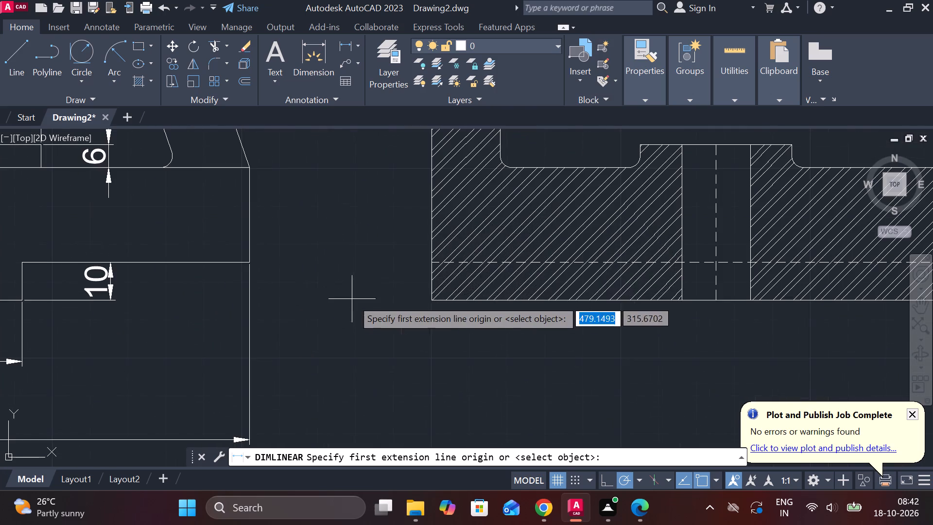
{"action": "left_click", "coordinate": [429, 304]}
{"action": "middle_click_drag", "start_coordinate": [503, 322], "coordinate": [382, 298]}
{"action": "left_click", "coordinate": [885, 282]}
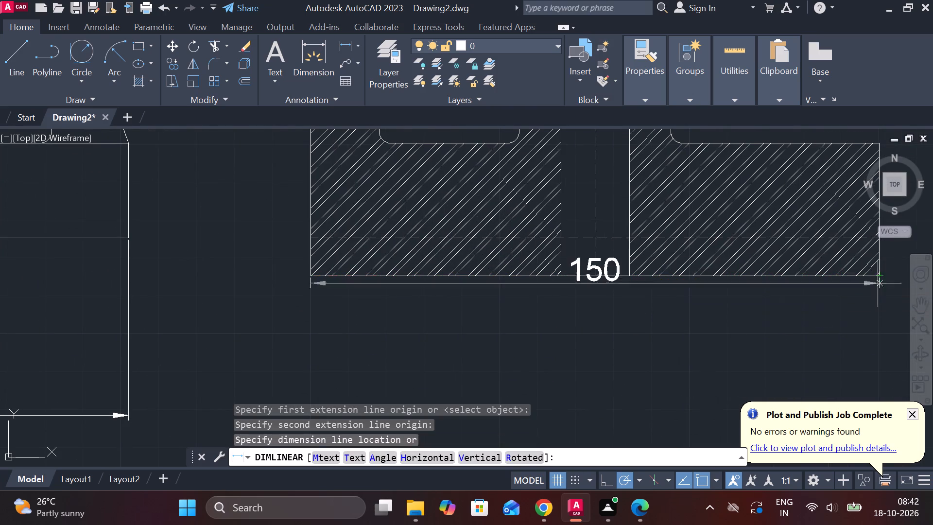
{"action": "scroll", "coordinate": [837, 295], "scroll_direction": "down", "scroll_amount": 2}
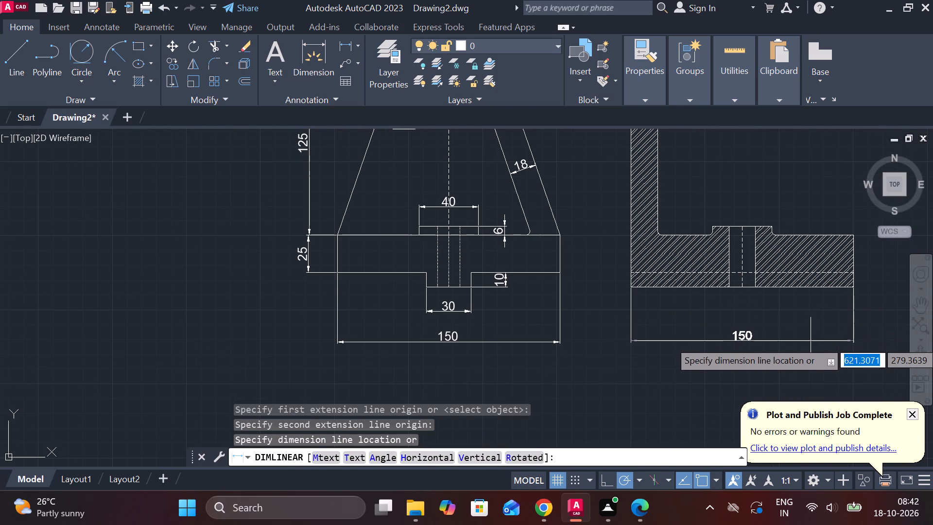
{"action": "left_click", "coordinate": [811, 341]}
Dimension the width of the vertical hole through the side view's base, placed between the base and its overall length dimension.
{"action": "middle_click_drag", "start_coordinate": [785, 316], "coordinate": [615, 315]}
{"action": "scroll", "coordinate": [577, 296], "scroll_direction": "up", "scroll_amount": 1}
{"action": "key", "text": "space"}
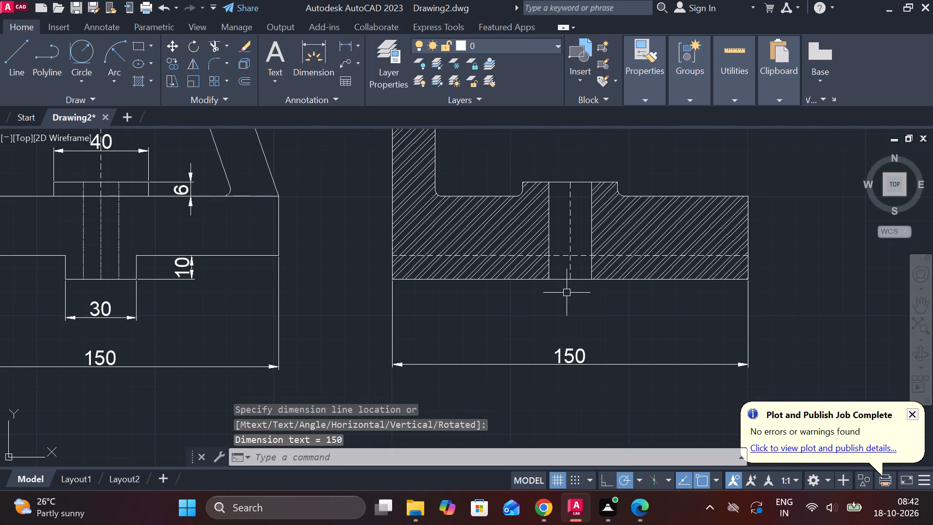
{"action": "left_click", "coordinate": [549, 281]}
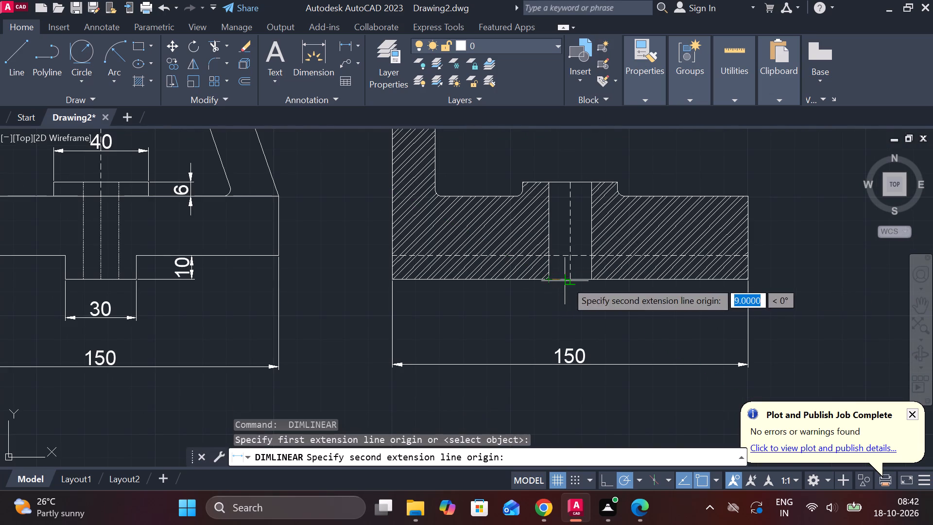
{"action": "left_click", "coordinate": [588, 281]}
{"action": "left_click", "coordinate": [589, 315]}
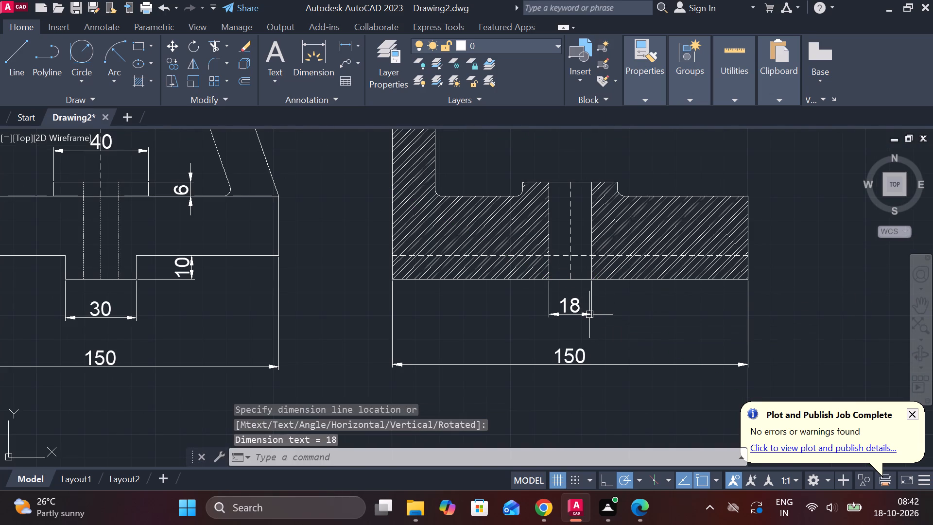
Add a diameter symbol to the side view's base hole dimension so the text reads Ø18.
{"action": "scroll", "coordinate": [585, 315], "scroll_direction": "up", "scroll_amount": 1}
{"action": "double_click", "coordinate": [563, 292]}
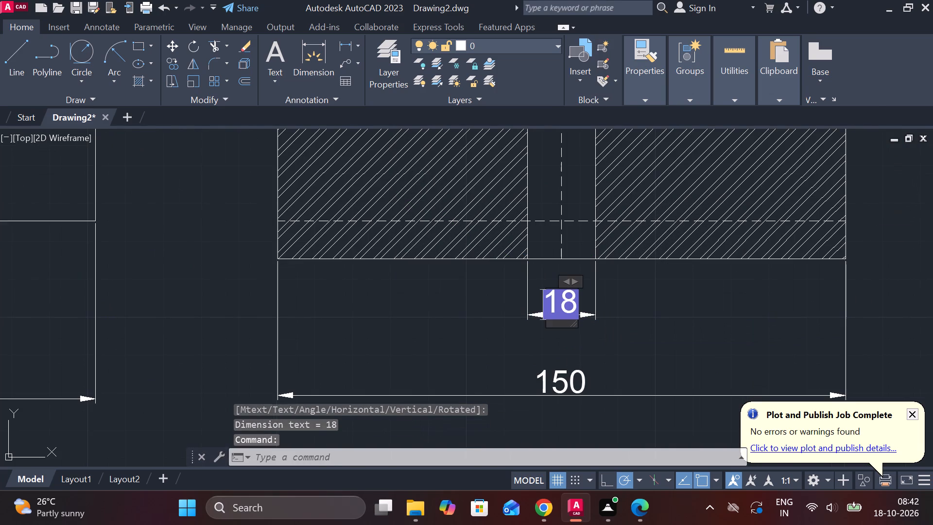
{"action": "left_click", "coordinate": [623, 80]}
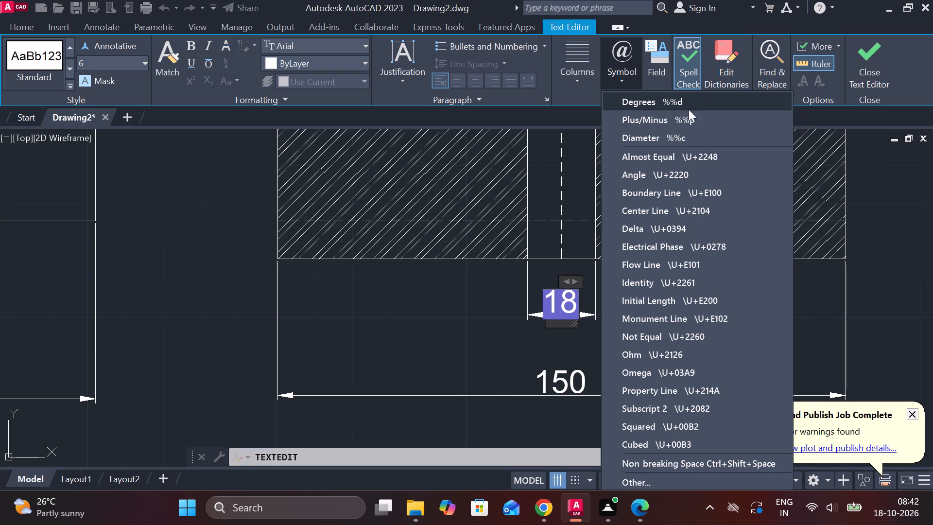
{"action": "left_click", "coordinate": [650, 140]}
{"action": "left_click", "coordinate": [861, 68]}
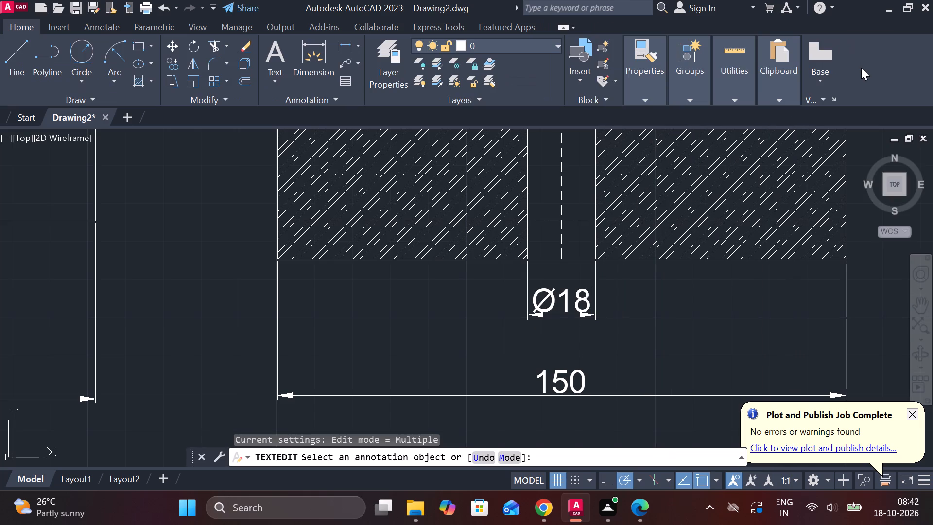
{"action": "scroll", "coordinate": [701, 212], "scroll_direction": "down", "scroll_amount": 1}
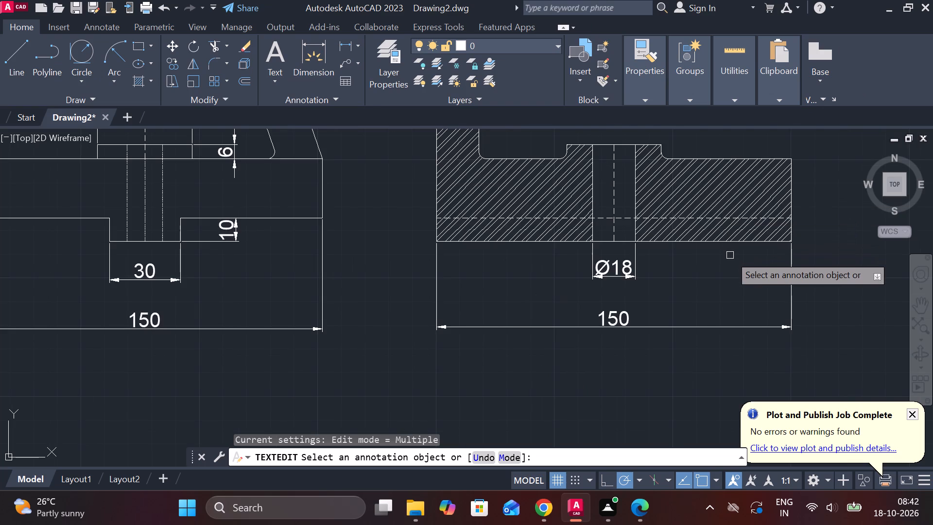
{"action": "middle_click_drag", "start_coordinate": [688, 274], "coordinate": [653, 350]}
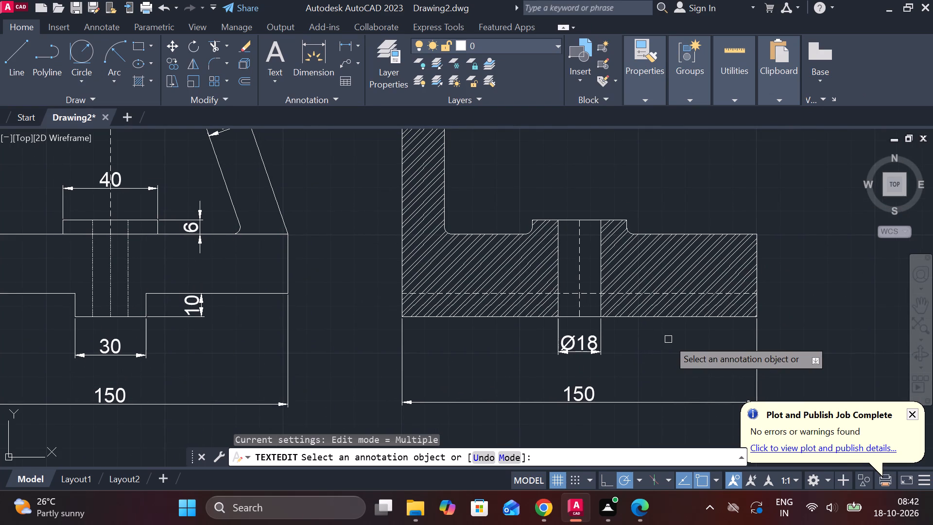
{"action": "scroll", "coordinate": [644, 174], "scroll_direction": "down", "scroll_amount": 1}
{"action": "middle_click_drag", "start_coordinate": [644, 174], "coordinate": [622, 258]}
{"action": "scroll", "coordinate": [622, 249], "scroll_direction": "down", "scroll_amount": 1}
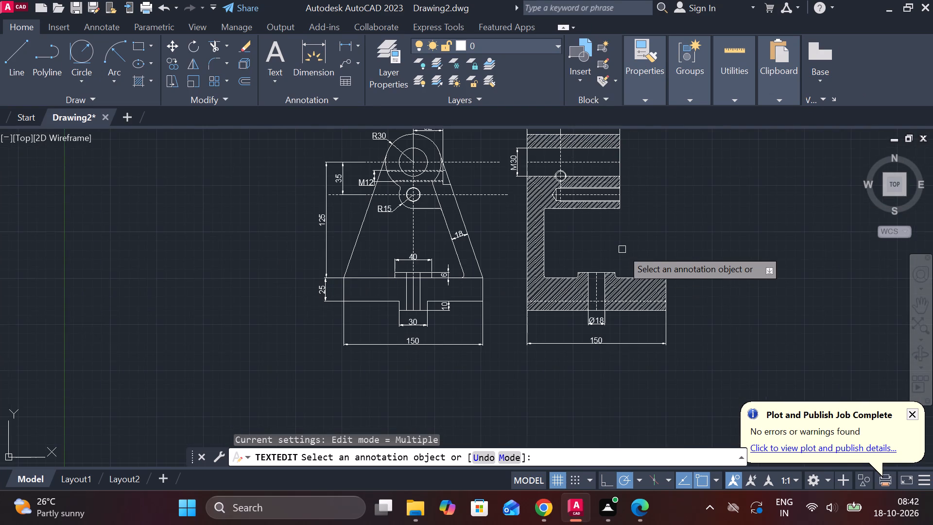
{"action": "middle_click_drag", "start_coordinate": [625, 245], "coordinate": [596, 244]}
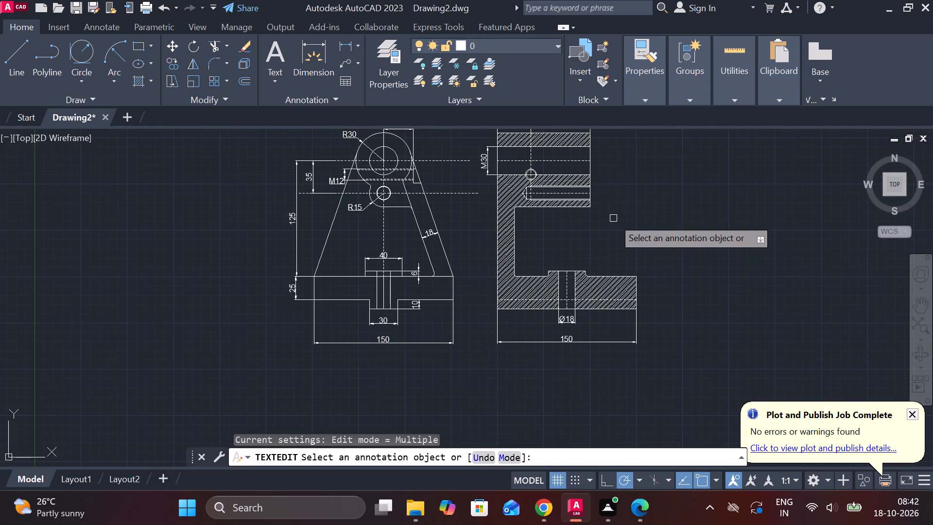
{"action": "key", "text": "Escape"}
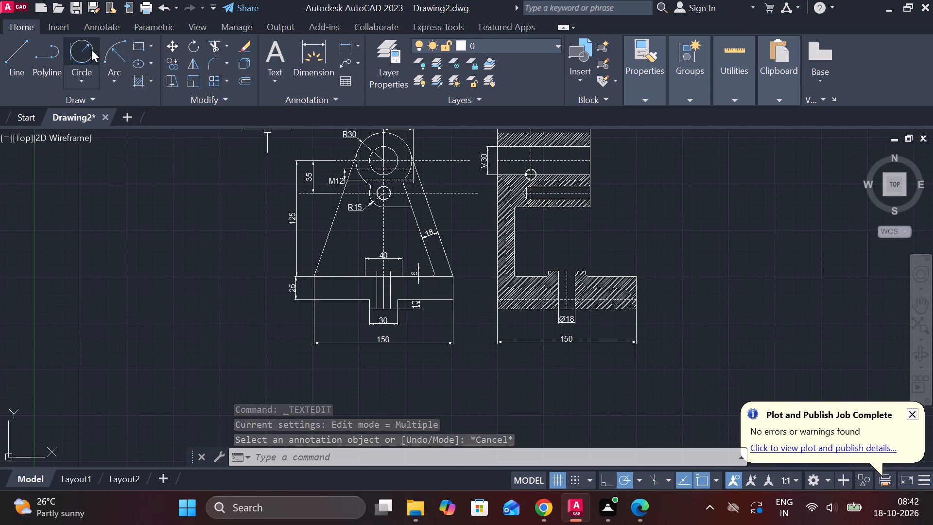
Draw a start-end-radius arc of radius 125 from the side view's upper cylinder's lower right corner to the base's upper right corner.
{"action": "left_click", "coordinate": [108, 46]}
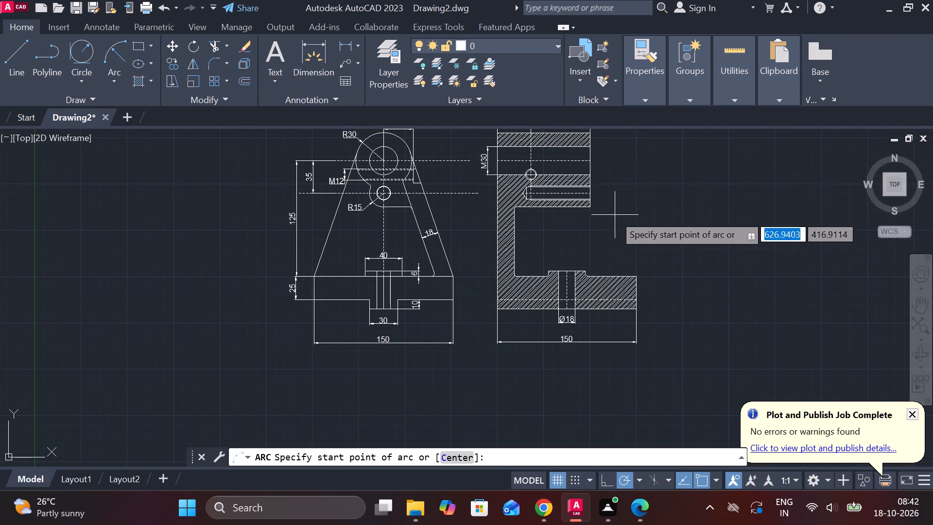
{"action": "left_click", "coordinate": [594, 210]}
{"action": "left_click", "coordinate": [638, 274]}
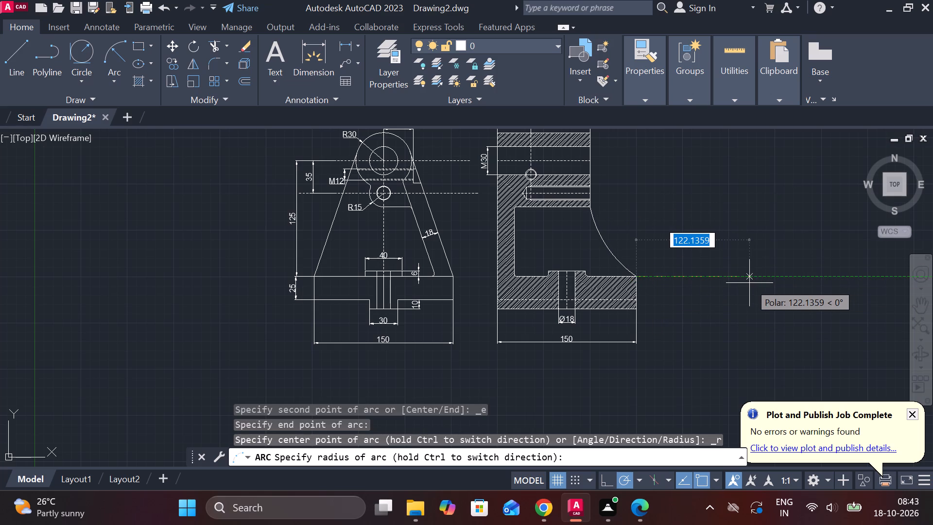
{"action": "type", "text": "125"}
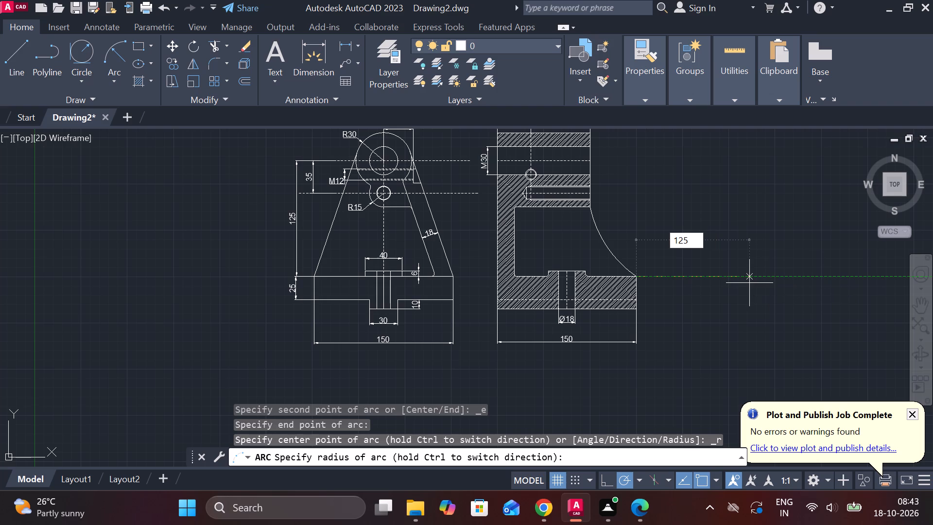
{"action": "key", "text": "Return"}
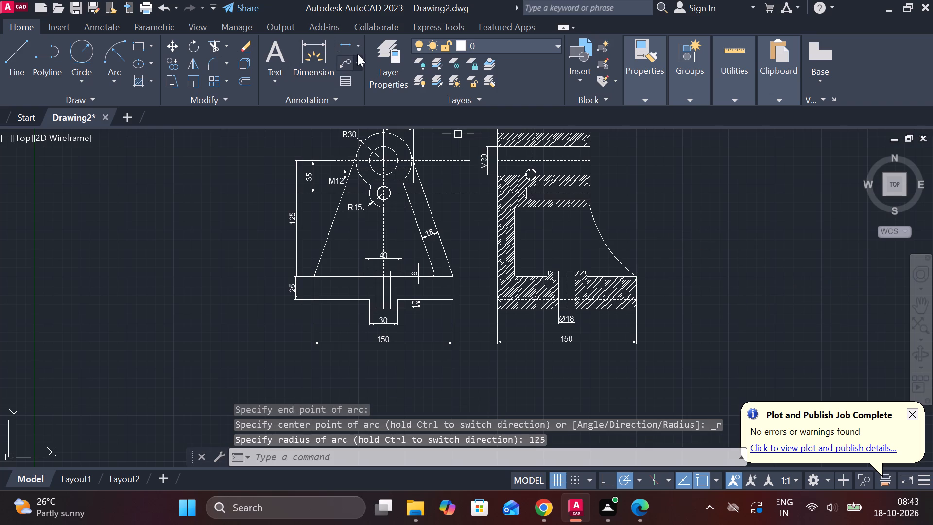
Dimension the radius of the side view's large rib arc, placed just outside the curve.
{"action": "left_click", "coordinate": [359, 47]}
{"action": "left_click", "coordinate": [376, 191]}
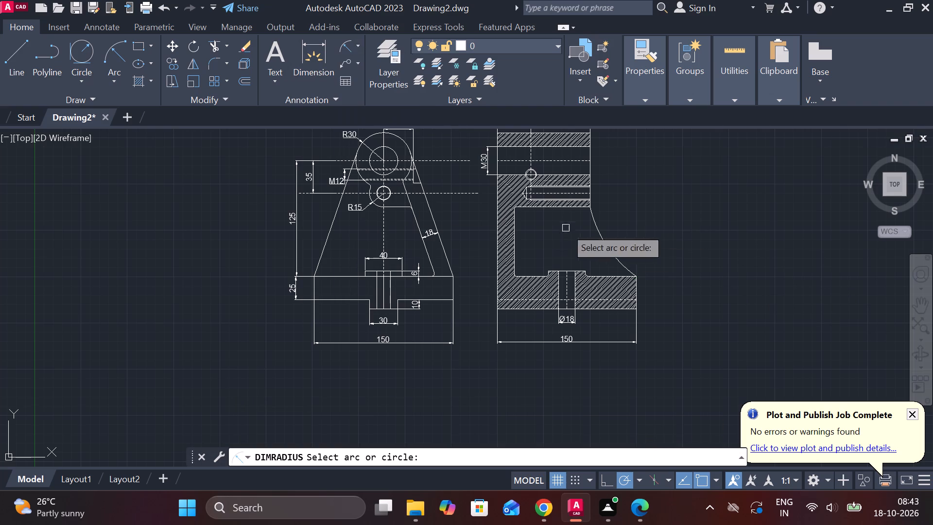
{"action": "left_click", "coordinate": [610, 249]}
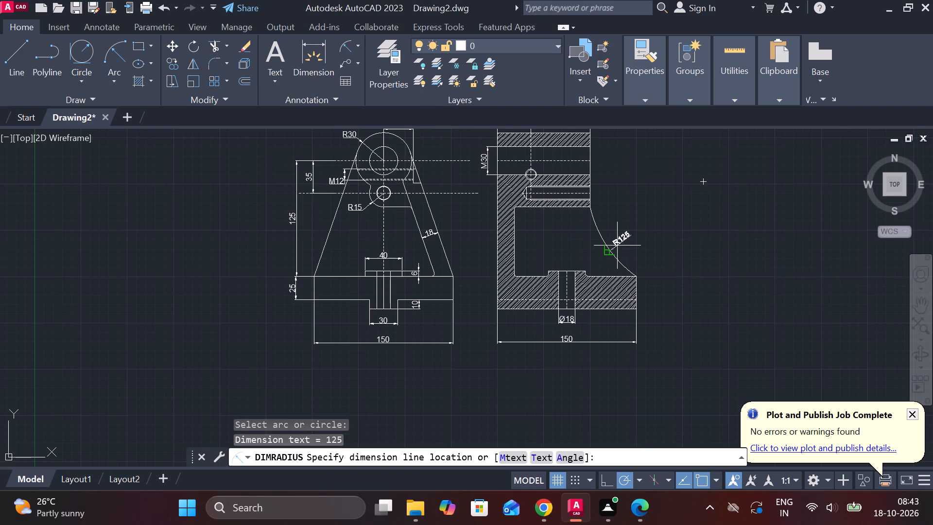
{"action": "left_click", "coordinate": [617, 245]}
{"action": "middle_click_drag", "start_coordinate": [639, 209], "coordinate": [626, 239]}
{"action": "scroll", "coordinate": [625, 239], "scroll_direction": "up", "scroll_amount": 1}
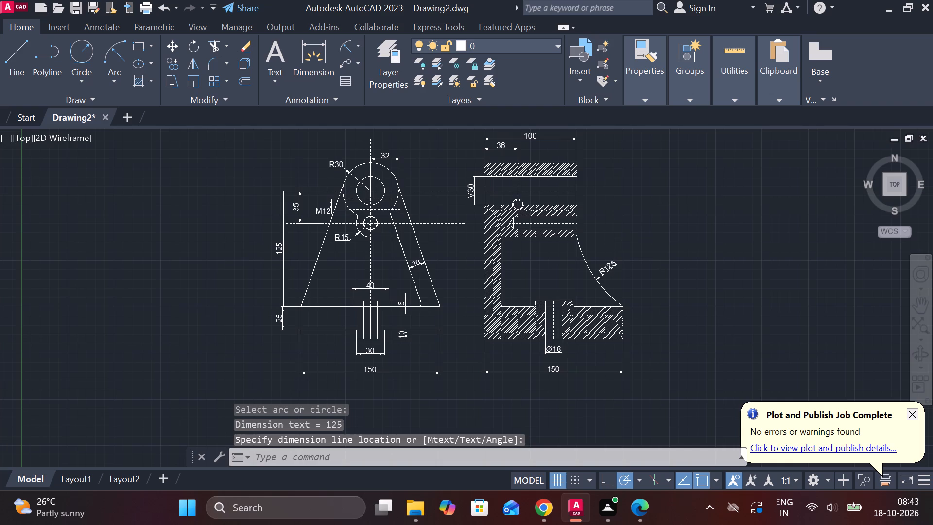
{"action": "scroll", "coordinate": [625, 239], "scroll_direction": "down", "scroll_amount": 1}
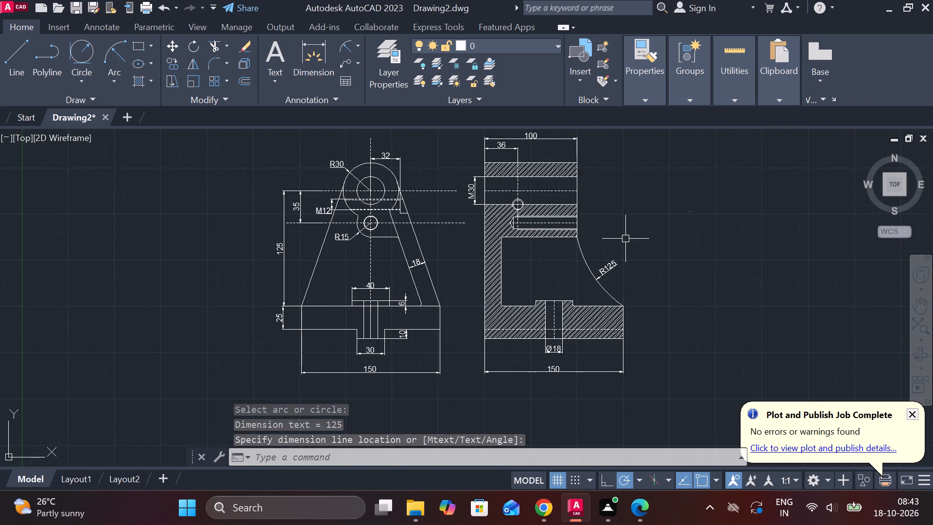
{"action": "key", "text": "Escape"}
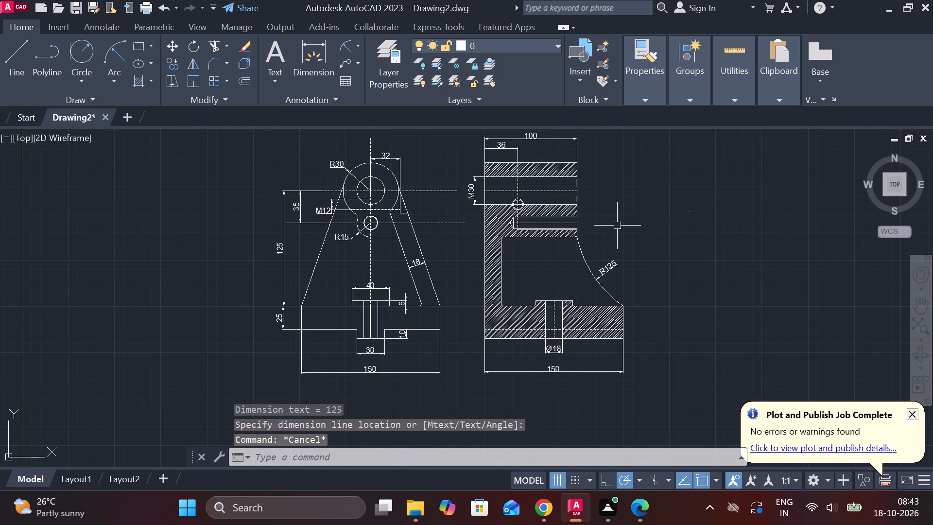
Add a multileader reading M15 that points to the open end of the side view's small horizontal threaded hole.
{"action": "left_click", "coordinate": [341, 61]}
{"action": "scroll", "coordinate": [568, 182], "scroll_direction": "up", "scroll_amount": 1}
{"action": "scroll", "coordinate": [643, 220], "scroll_direction": "up", "scroll_amount": 1}
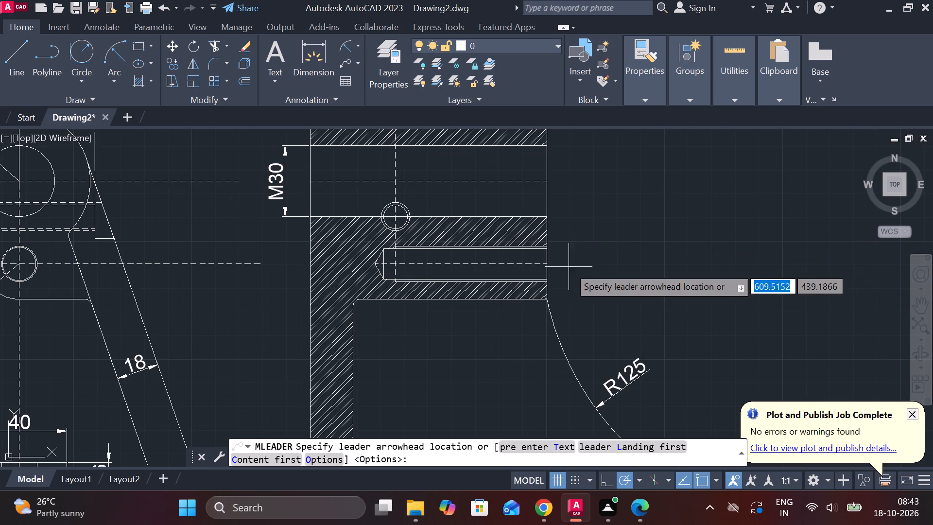
{"action": "left_click", "coordinate": [551, 266]}
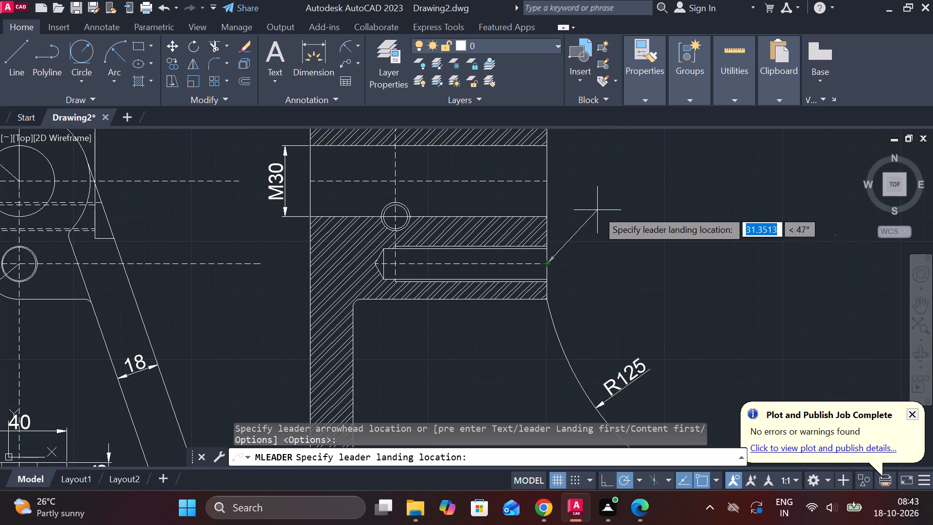
{"action": "left_click", "coordinate": [587, 219]}
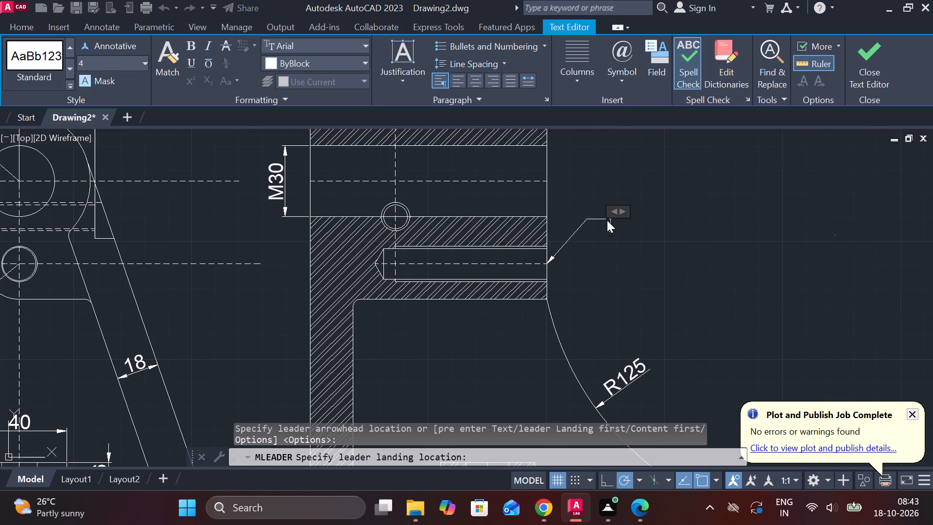
{"action": "key", "text": "m"}
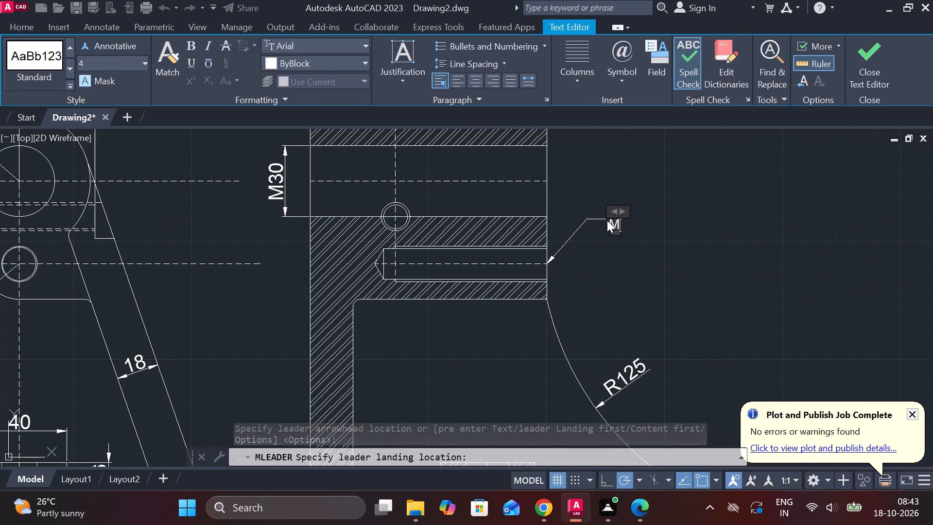
{"action": "type", "text": "15"}
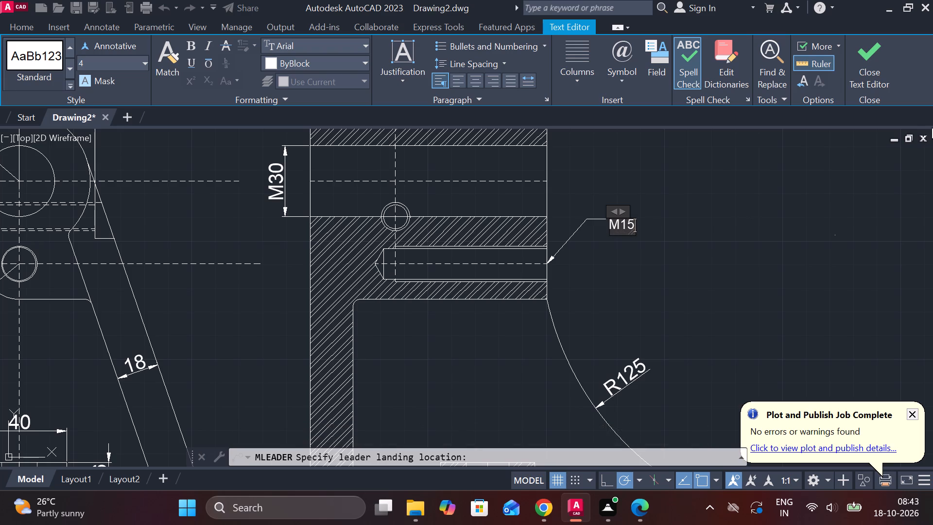
{"action": "left_click", "coordinate": [868, 67]}
Examine the lines and annotations across both the front and side views.
{"action": "scroll", "coordinate": [788, 225], "scroll_direction": "down", "scroll_amount": 1}
{"action": "middle_click_drag", "start_coordinate": [785, 225], "coordinate": [783, 225]}
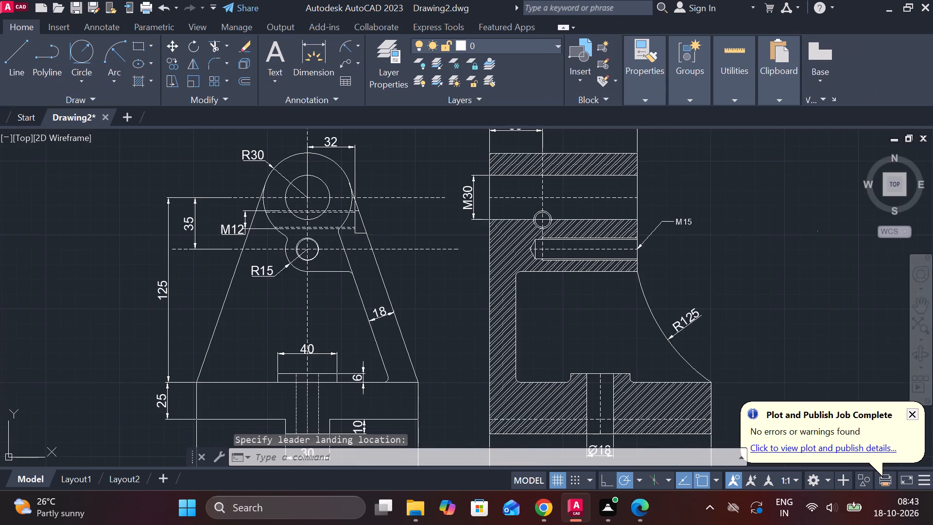
{"action": "middle_click_drag", "start_coordinate": [783, 225], "coordinate": [726, 190]}
{"action": "scroll", "coordinate": [727, 190], "scroll_direction": "down", "scroll_amount": 1}
{"action": "middle_click_drag", "start_coordinate": [746, 253], "coordinate": [758, 213]}
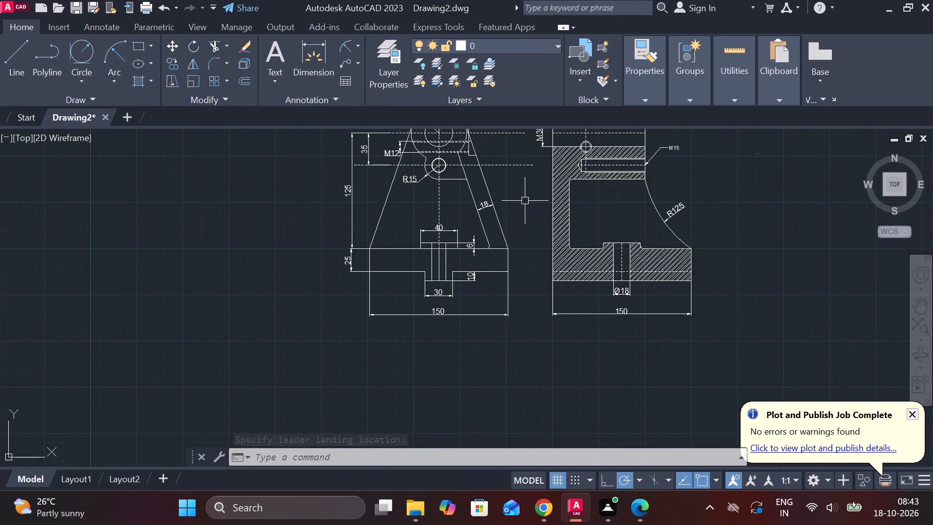
{"action": "scroll", "coordinate": [419, 280], "scroll_direction": "up", "scroll_amount": 1}
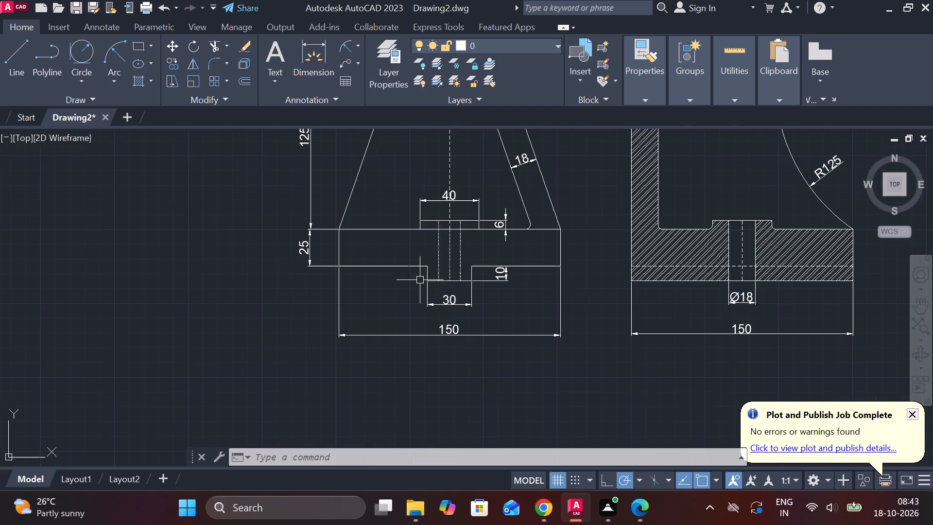
{"action": "middle_click_drag", "start_coordinate": [466, 257], "coordinate": [415, 360]}
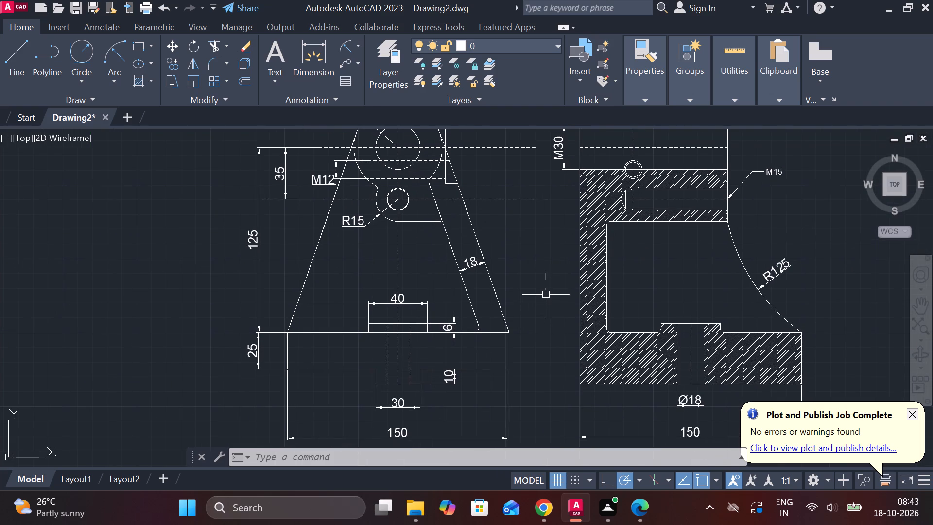
{"action": "scroll", "coordinate": [546, 295], "scroll_direction": "down", "scroll_amount": 1}
{"action": "middle_click_drag", "start_coordinate": [548, 300], "coordinate": [530, 283]}
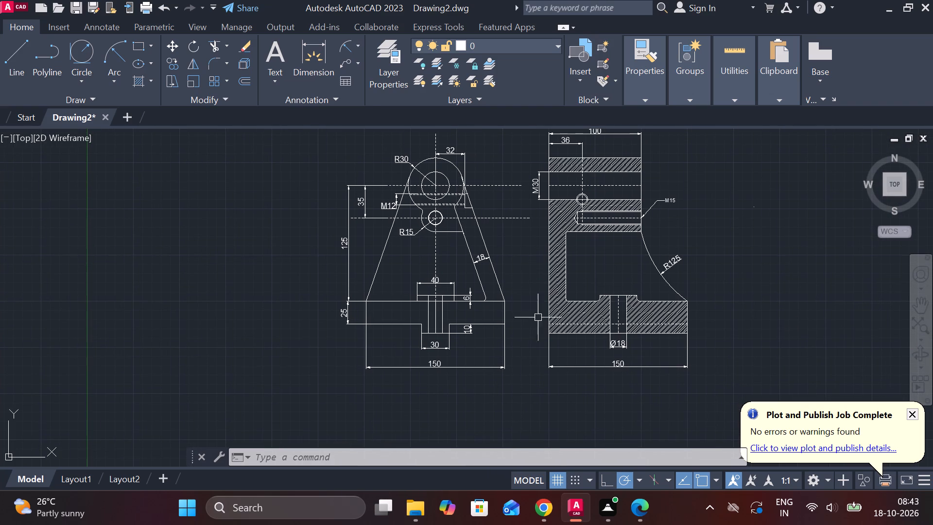
{"action": "key", "text": "Escape"}
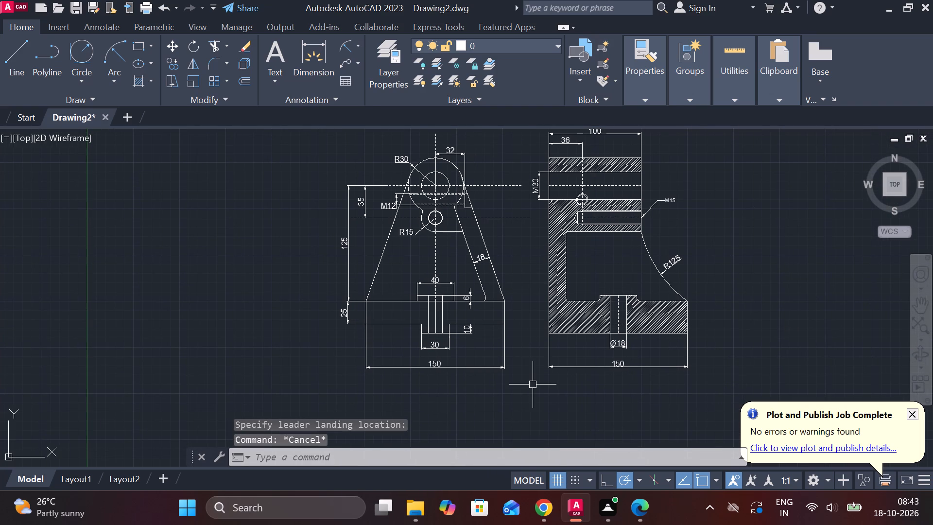
Set both the global linetype scale factor and the current object linetype scale to 0.3.
{"action": "left_click", "coordinate": [657, 98]}
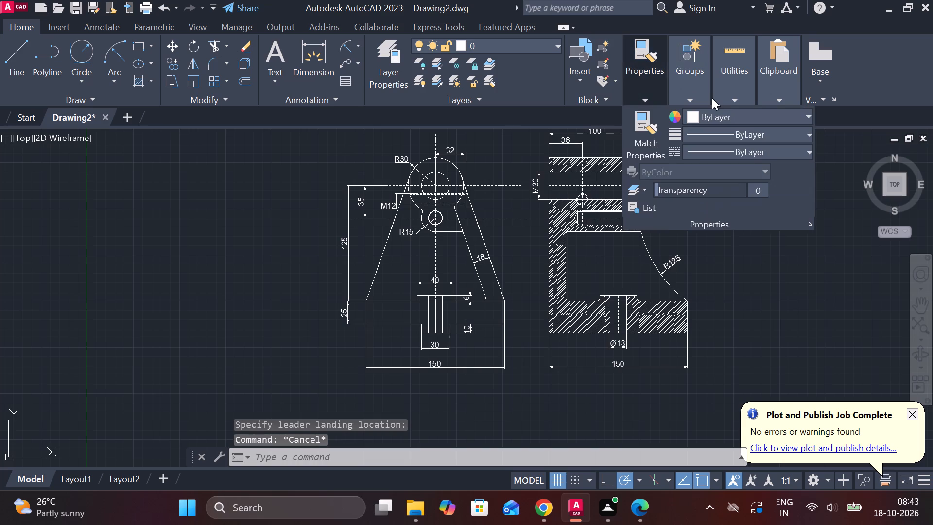
{"action": "left_click", "coordinate": [712, 98]}
{"action": "left_click", "coordinate": [644, 98]}
{"action": "left_click", "coordinate": [793, 149]}
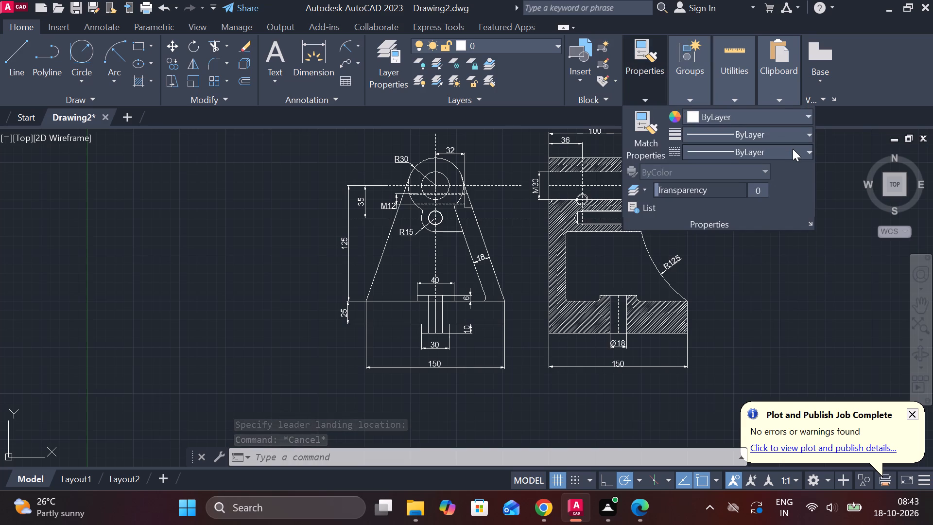
{"action": "left_click", "coordinate": [714, 236]}
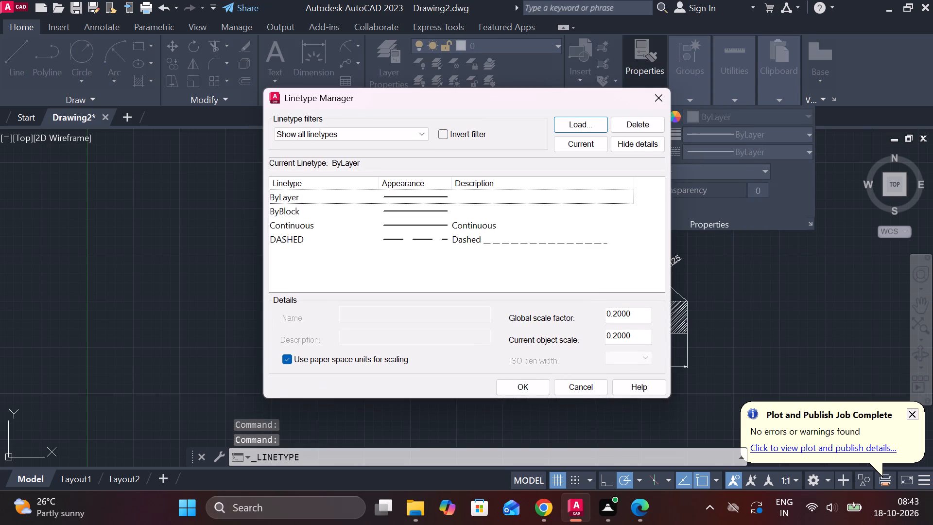
{"action": "left_click_drag", "start_coordinate": [635, 314], "coordinate": [579, 315]}
{"action": "left_click", "coordinate": [579, 315]}
{"action": "key", "text": "period"}
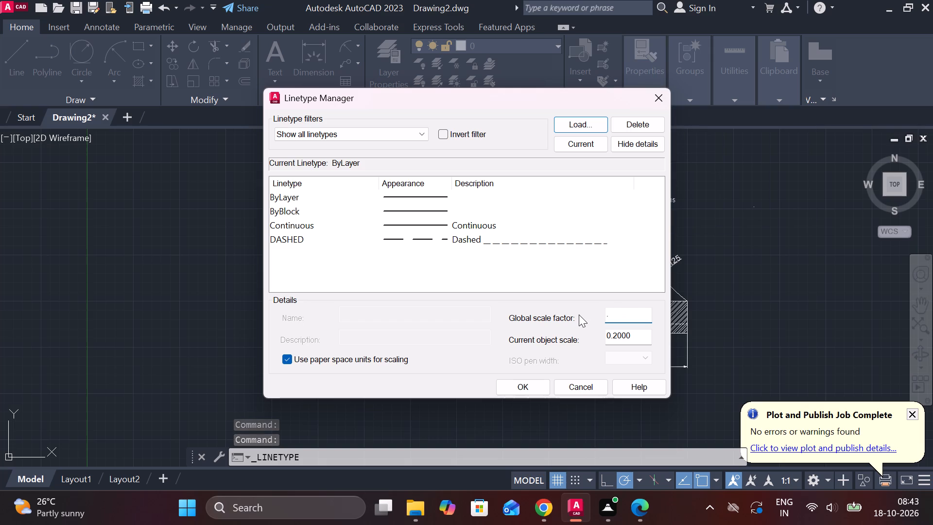
{"action": "key", "text": "4"}
{"action": "key", "text": "BackSpace"}
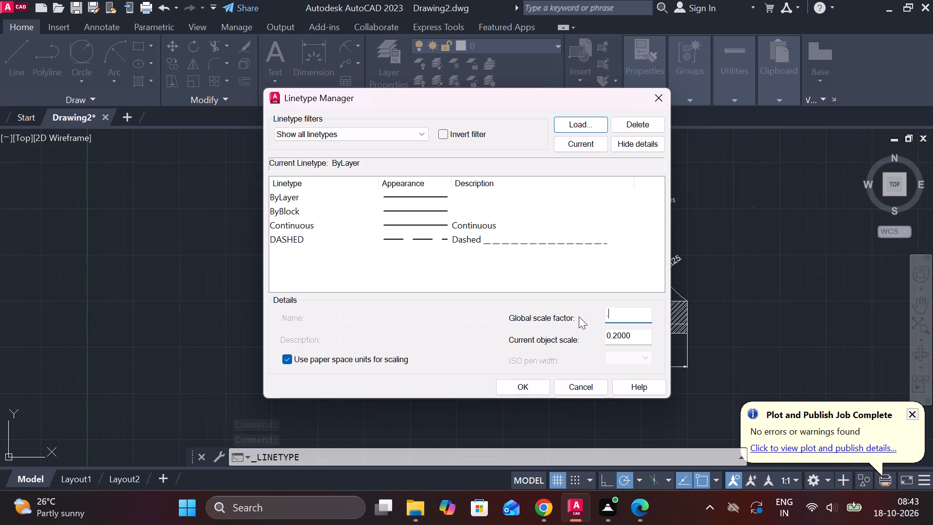
{"action": "key", "text": "3"}
{"action": "left_click_drag", "start_coordinate": [639, 335], "coordinate": [585, 339]}
{"action": "type", "text": ".3"}
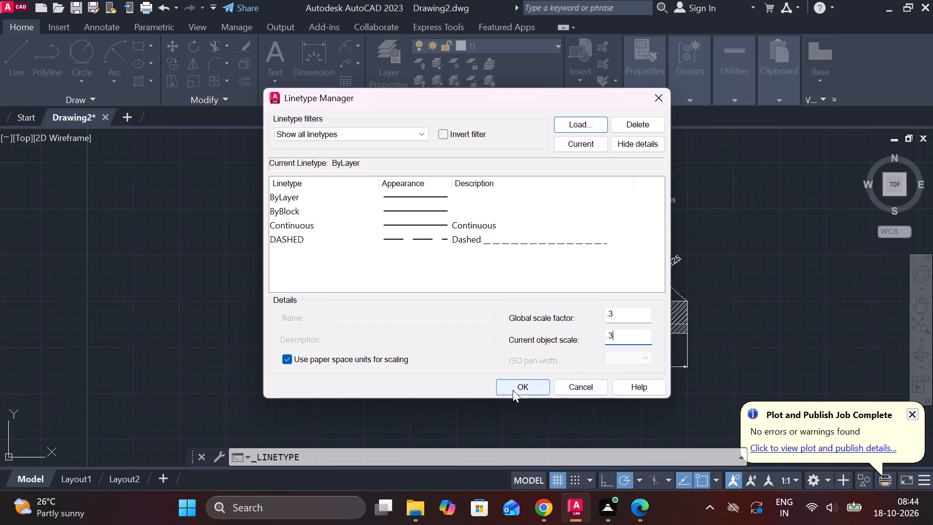
{"action": "left_click", "coordinate": [513, 390]}
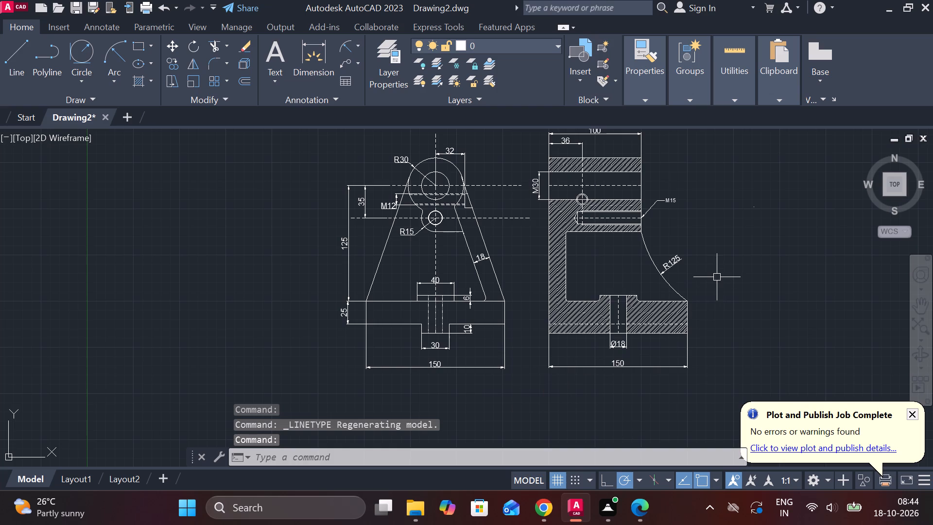
Create a multiline text box below the two views with a text height of 6.
{"action": "middle_click_drag", "start_coordinate": [731, 272], "coordinate": [687, 267]}
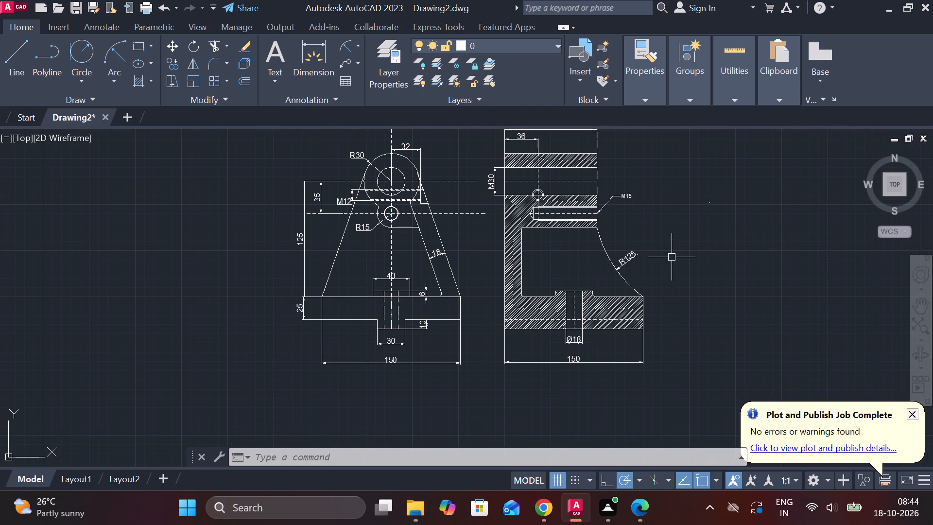
{"action": "middle_click_drag", "start_coordinate": [674, 265], "coordinate": [708, 109]}
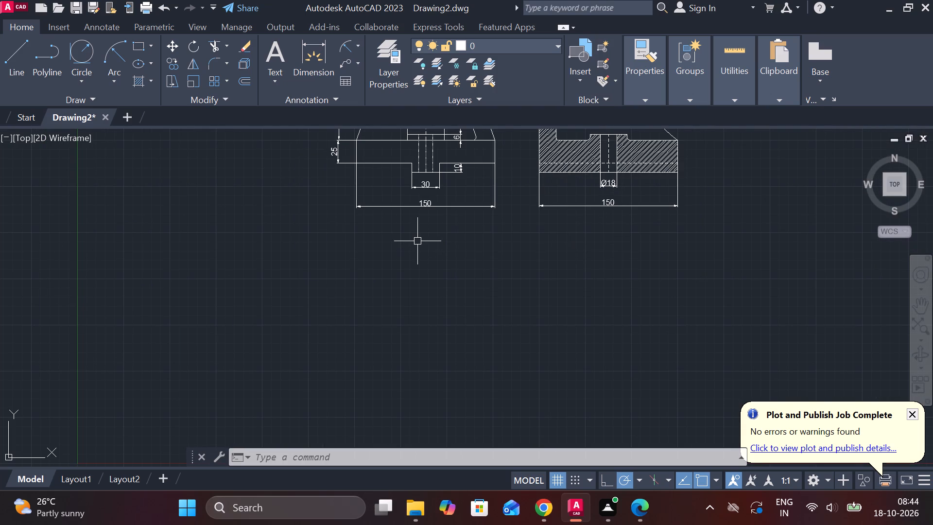
{"action": "type", "text": "MT"}
{"action": "key", "text": "space"}
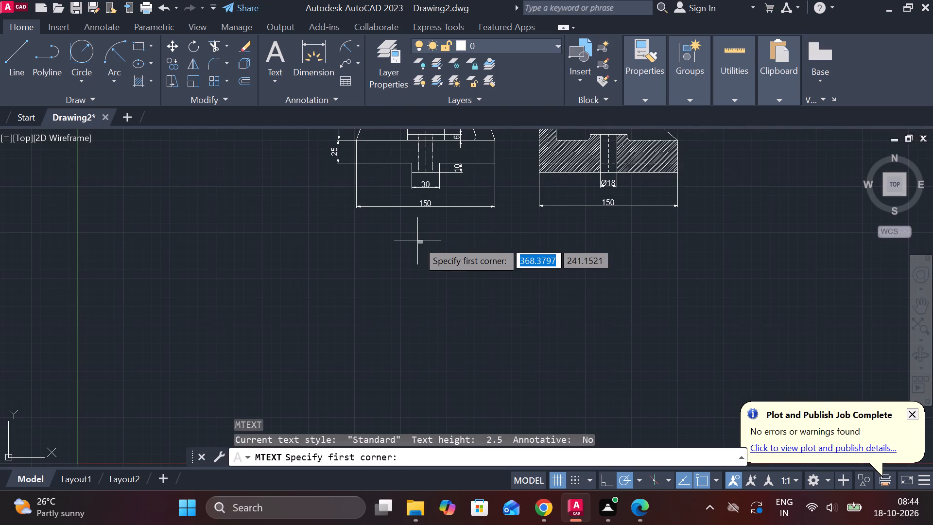
{"action": "left_click", "coordinate": [423, 233]}
{"action": "left_click", "coordinate": [664, 256]}
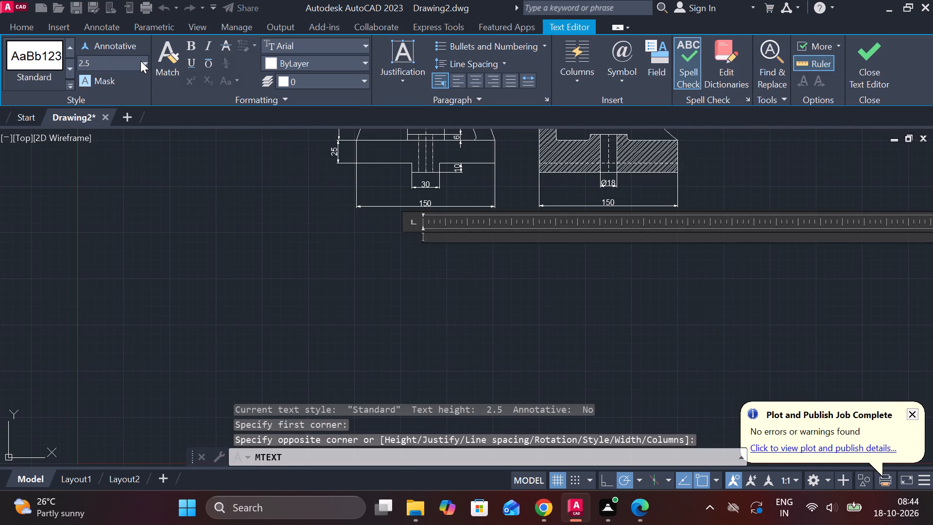
{"action": "left_click", "coordinate": [140, 61]}
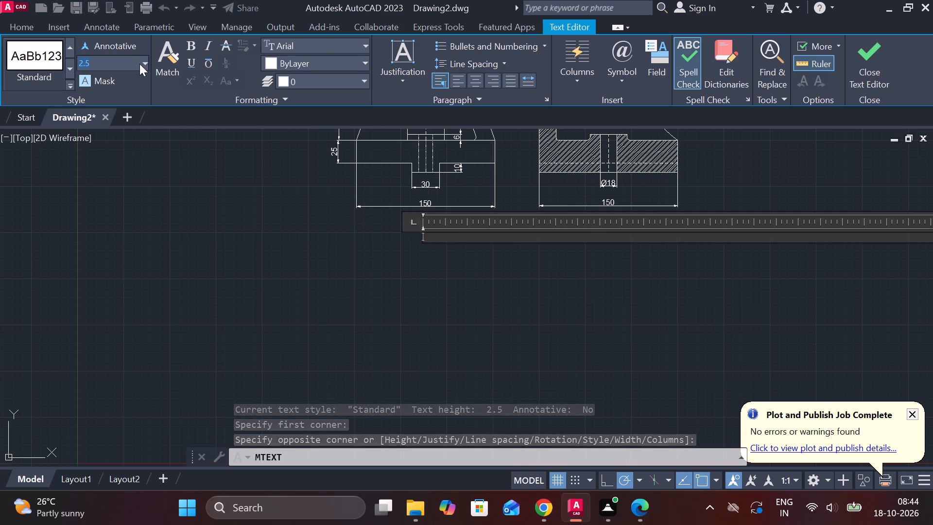
{"action": "left_click", "coordinate": [144, 61]}
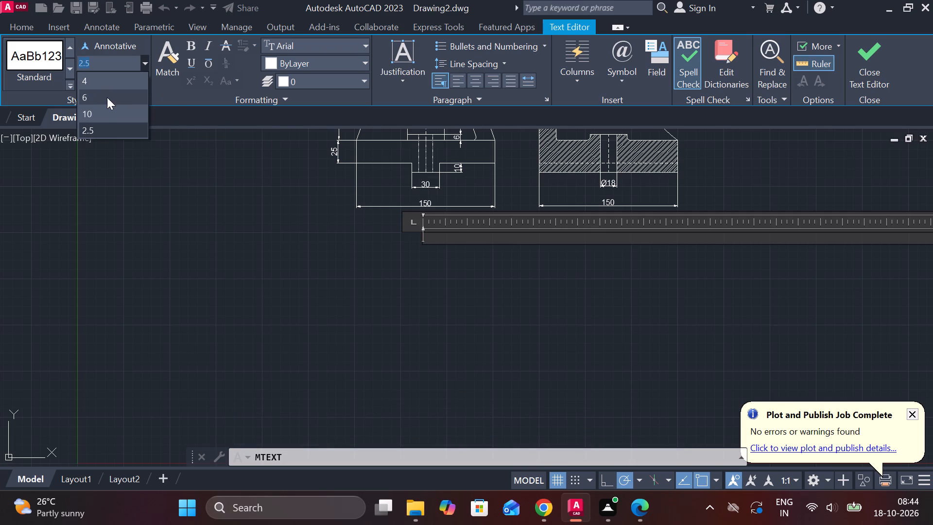
{"action": "left_click", "coordinate": [95, 98]}
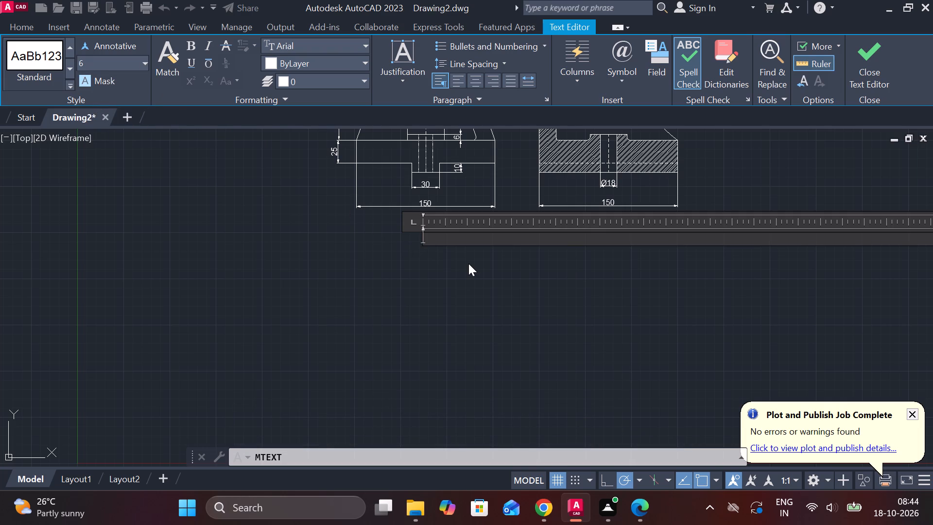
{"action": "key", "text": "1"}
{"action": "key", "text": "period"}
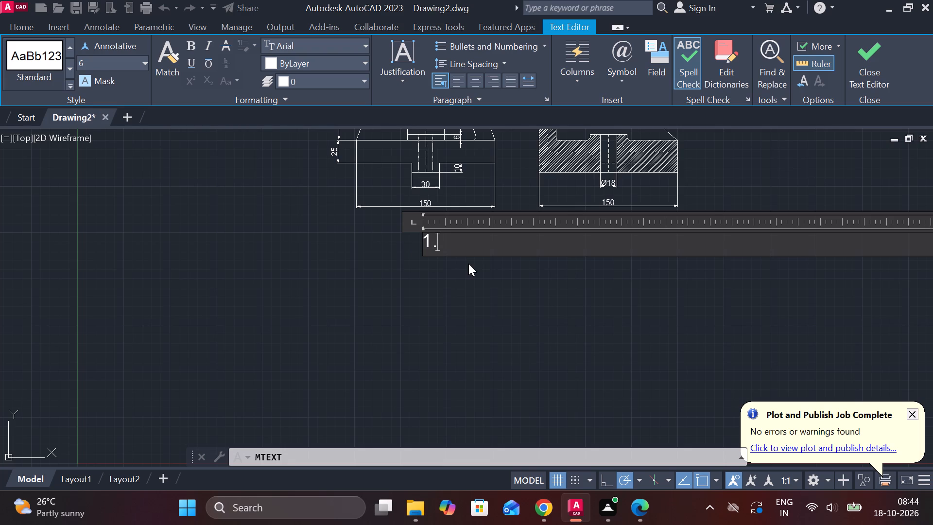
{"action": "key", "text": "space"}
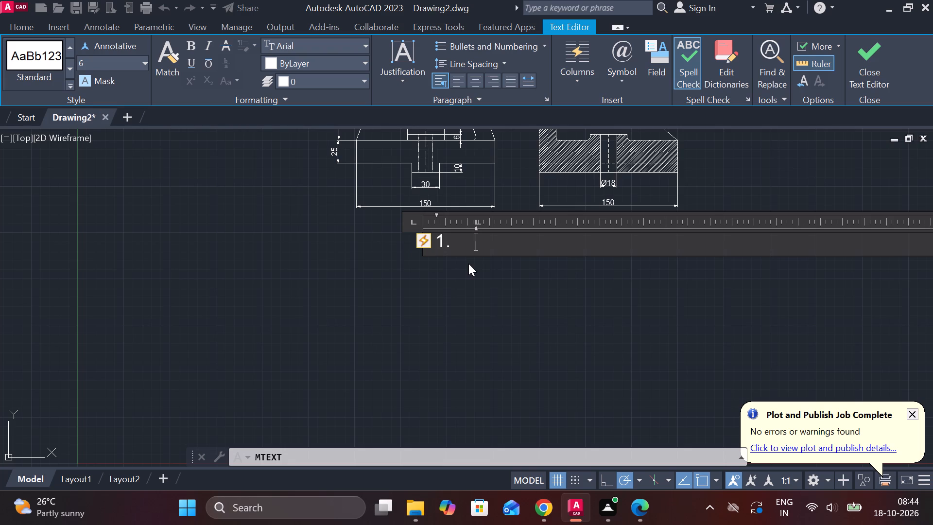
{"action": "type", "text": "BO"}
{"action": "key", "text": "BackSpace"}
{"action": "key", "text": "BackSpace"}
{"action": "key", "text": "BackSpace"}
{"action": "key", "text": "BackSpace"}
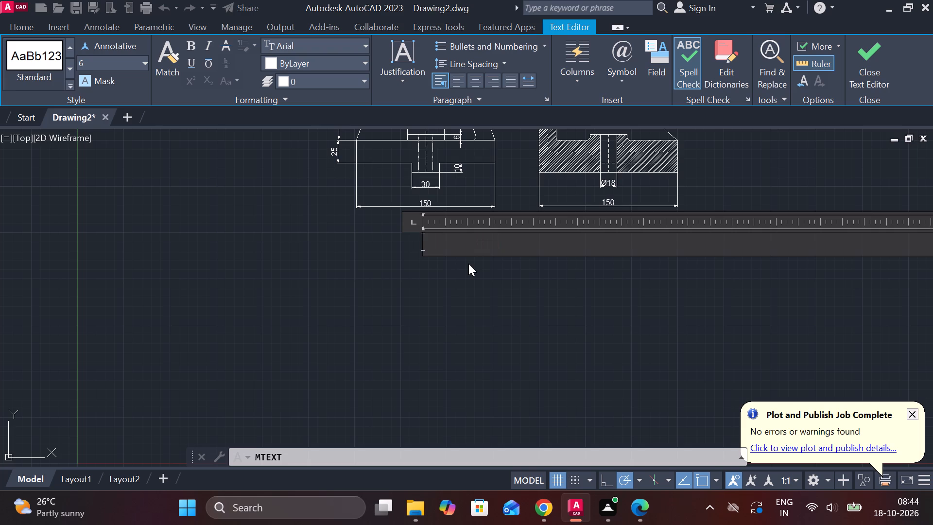
Enter the part title 1.BODY (CAST IRON) NO.1 in the open text box.
{"action": "key", "text": "1"}
{"action": "type", "text": ".B"}
{"action": "type", "text": "ODY"}
{"action": "key", "text": "space"}
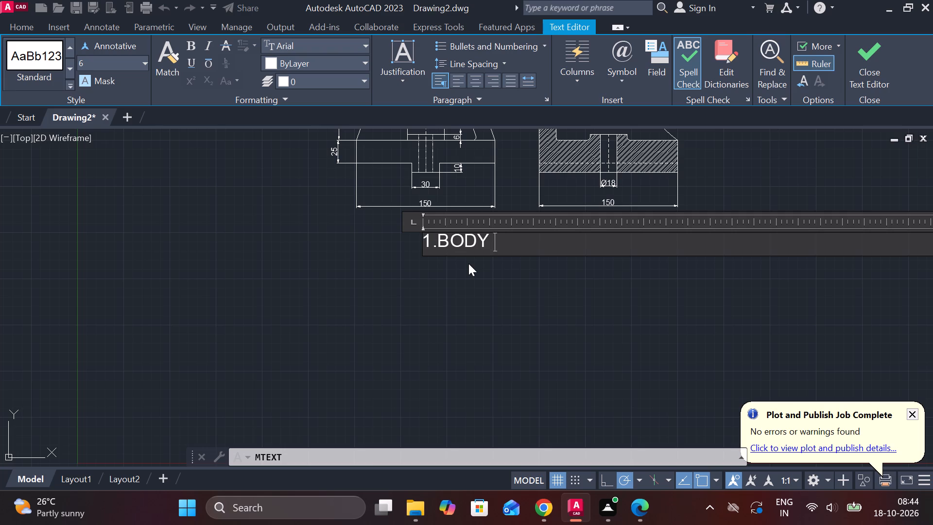
{"action": "key", "text": "shift+parenleft"}
{"action": "type", "text": "CAST I"}
{"action": "type", "text": "RON"}
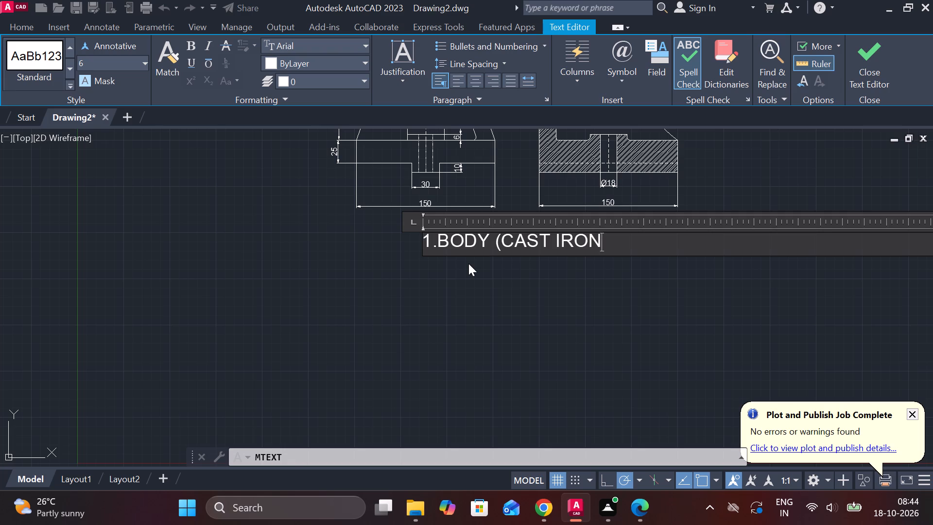
{"action": "key", "text": "shift+parenright"}
{"action": "key", "text": "space"}
{"action": "type", "text": "NO"}
{"action": "type", "text": ".1"}
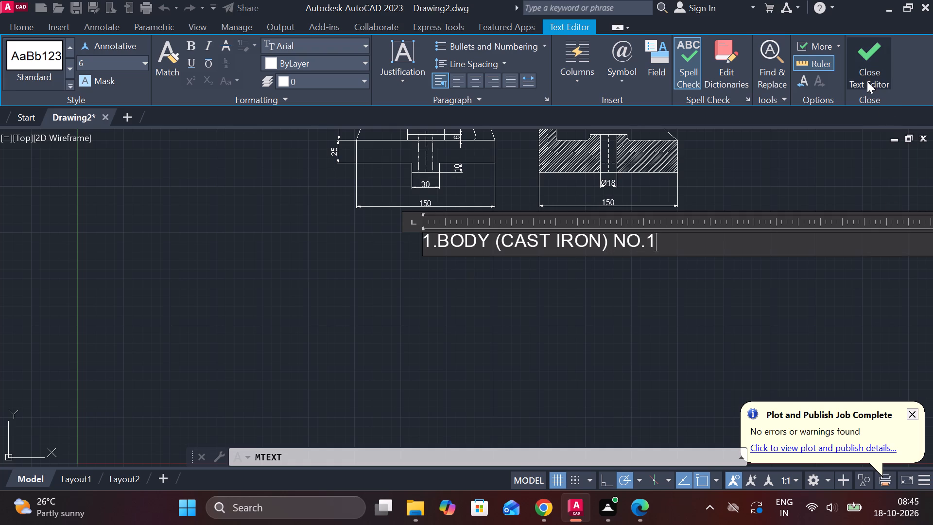
Narrow the title's text box to fit closely around its single line, centre the text, and finish editing.
{"action": "scroll", "coordinate": [837, 202], "scroll_direction": "down", "scroll_amount": 1}
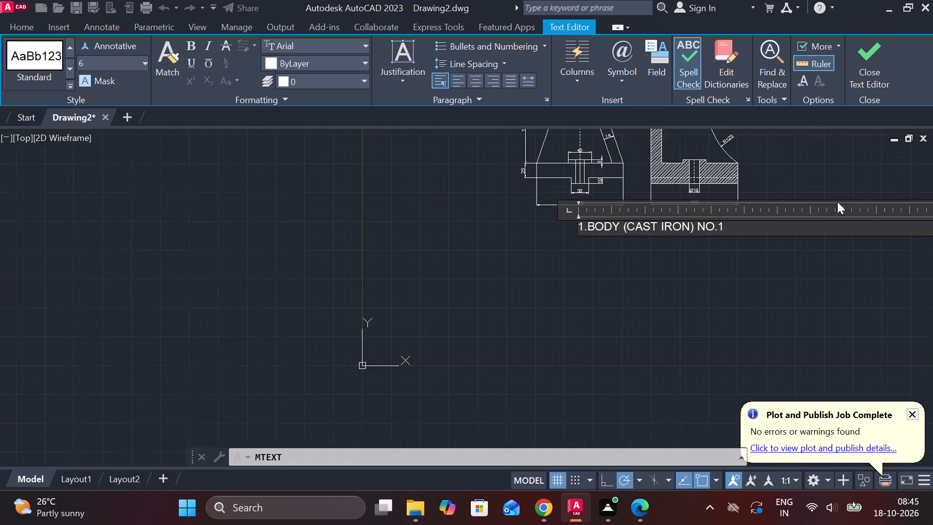
{"action": "middle_click_drag", "start_coordinate": [825, 202], "coordinate": [648, 242]}
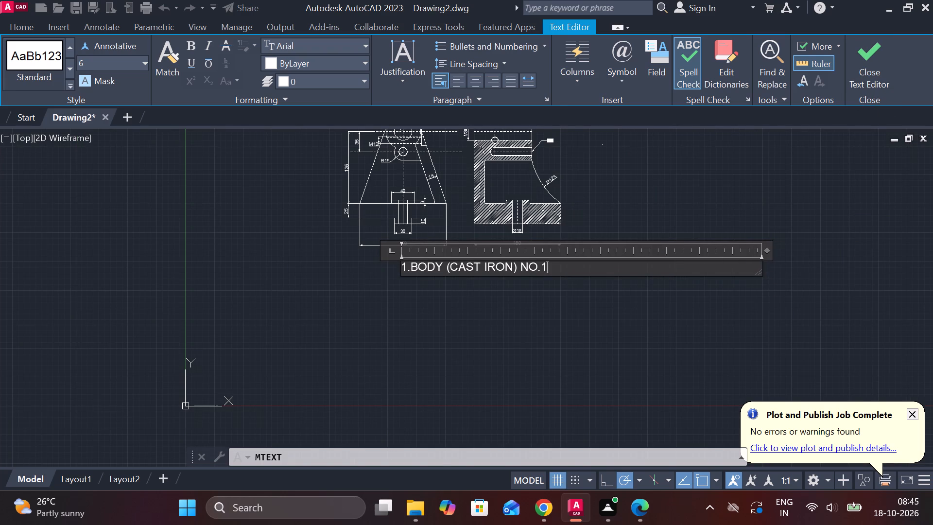
{"action": "left_click_drag", "start_coordinate": [761, 266], "coordinate": [542, 266]}
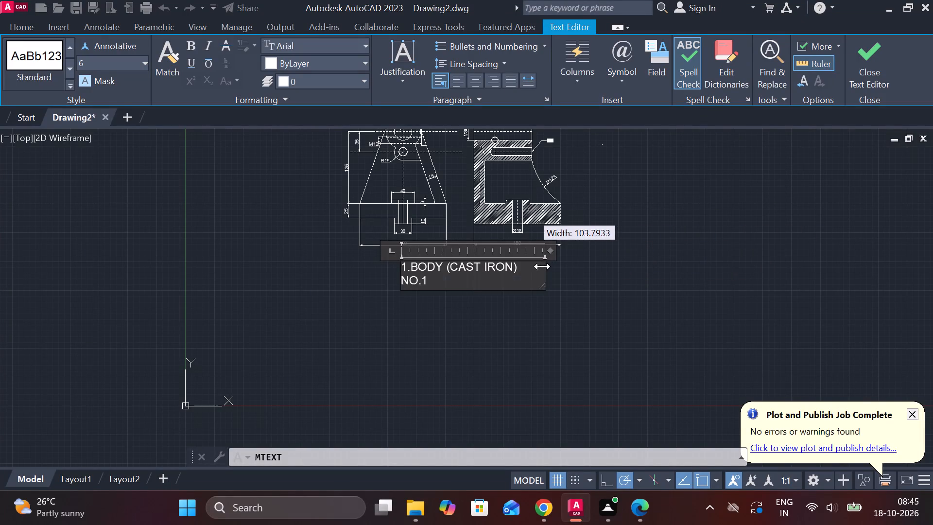
{"action": "left_click_drag", "start_coordinate": [542, 266], "coordinate": [553, 260]}
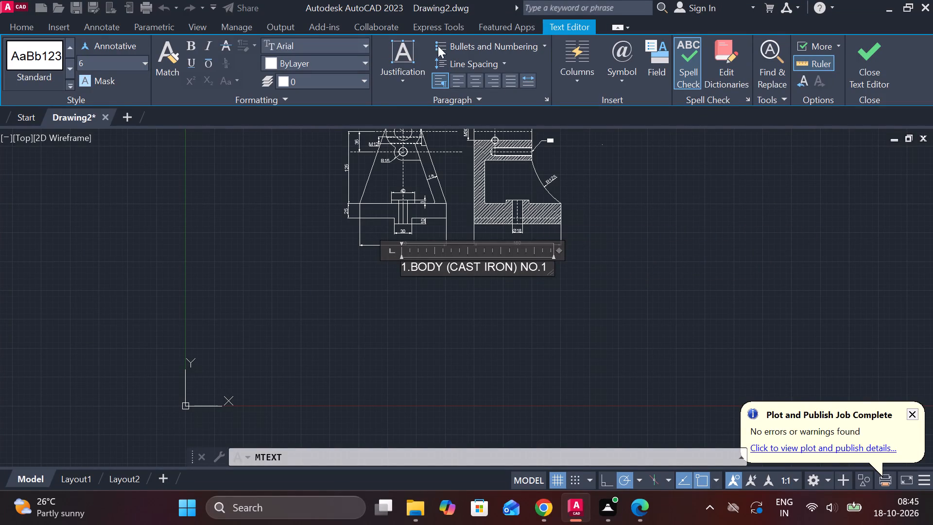
{"action": "left_click", "coordinate": [472, 82]}
{"action": "left_click", "coordinate": [887, 68]}
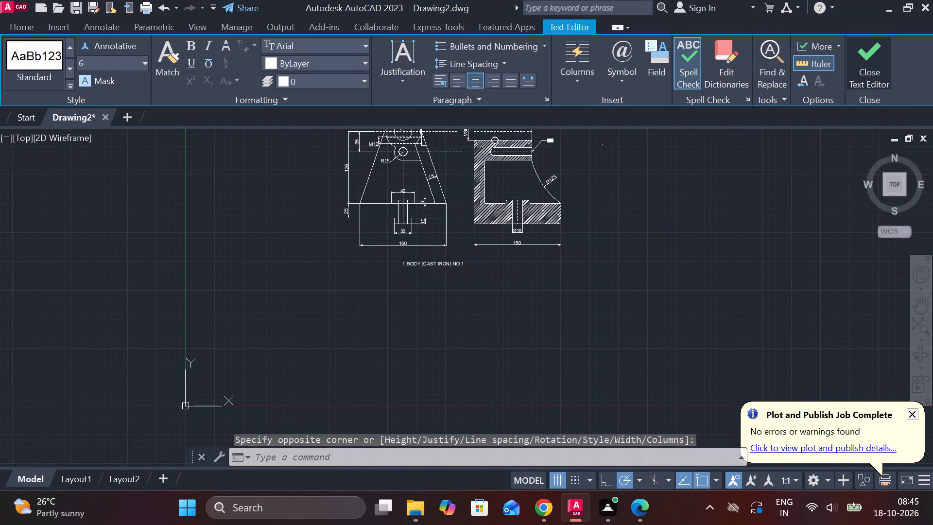
Set the text height of the whole 1.BODY (CAST IRON) NO.1 title to 10.
{"action": "scroll", "coordinate": [597, 280], "scroll_direction": "down", "scroll_amount": 1}
{"action": "scroll", "coordinate": [583, 280], "scroll_direction": "up", "scroll_amount": 1}
{"action": "middle_click_drag", "start_coordinate": [593, 282], "coordinate": [648, 317]}
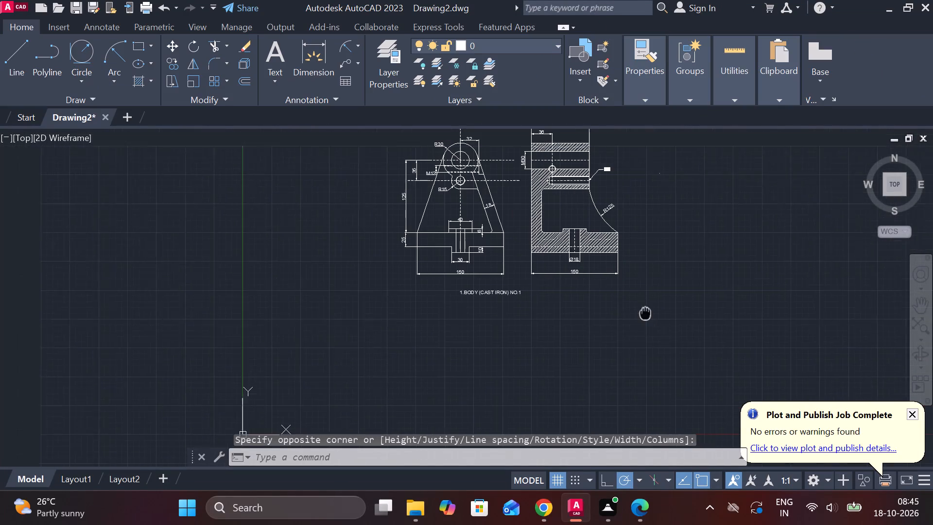
{"action": "middle_click_drag", "start_coordinate": [648, 317], "coordinate": [649, 319]}
{"action": "double_click", "coordinate": [509, 298]}
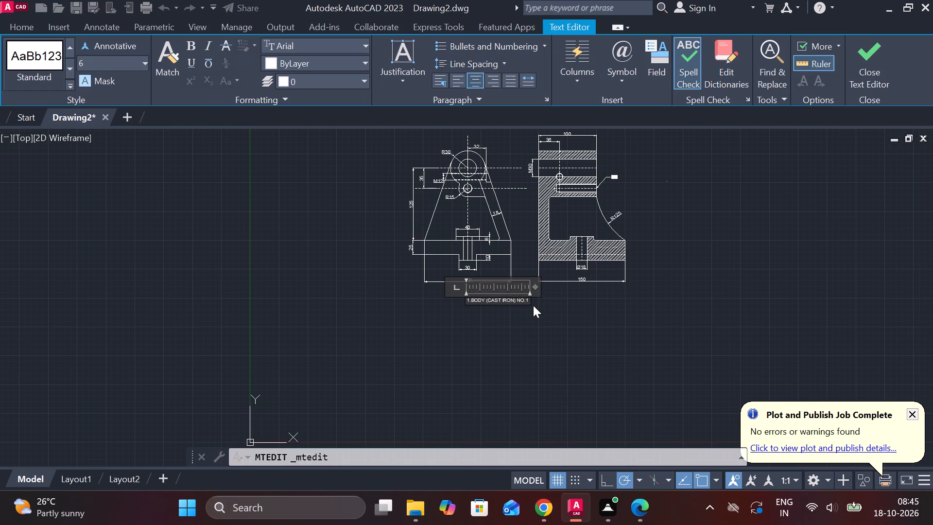
{"action": "scroll", "coordinate": [532, 302], "scroll_direction": "up", "scroll_amount": 3}
{"action": "left_click_drag", "start_coordinate": [517, 298], "coordinate": [424, 304]}
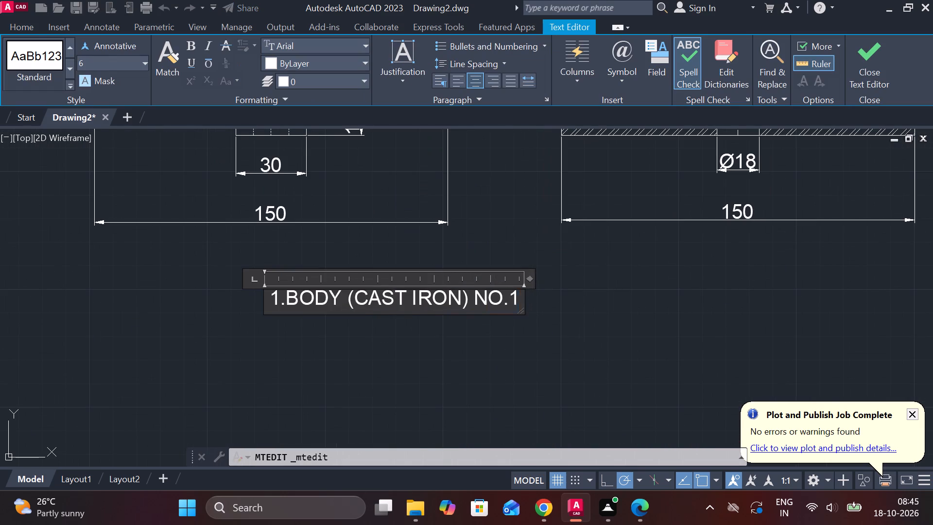
{"action": "left_click_drag", "start_coordinate": [424, 304], "coordinate": [265, 297]}
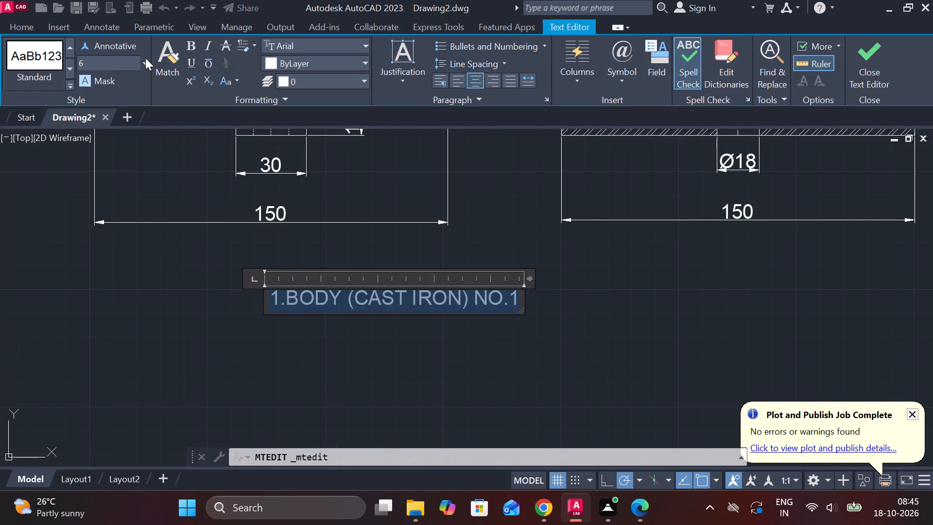
{"action": "left_click", "coordinate": [145, 58]}
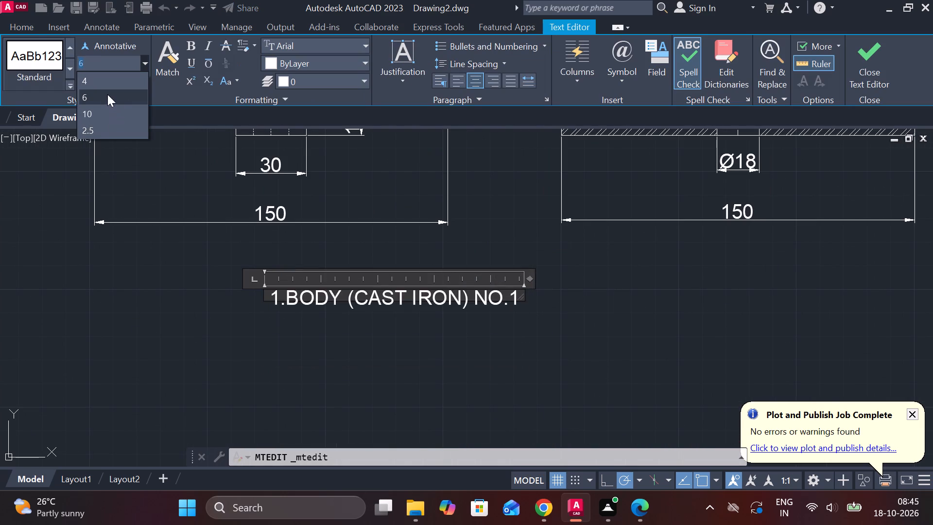
{"action": "left_click", "coordinate": [100, 112]}
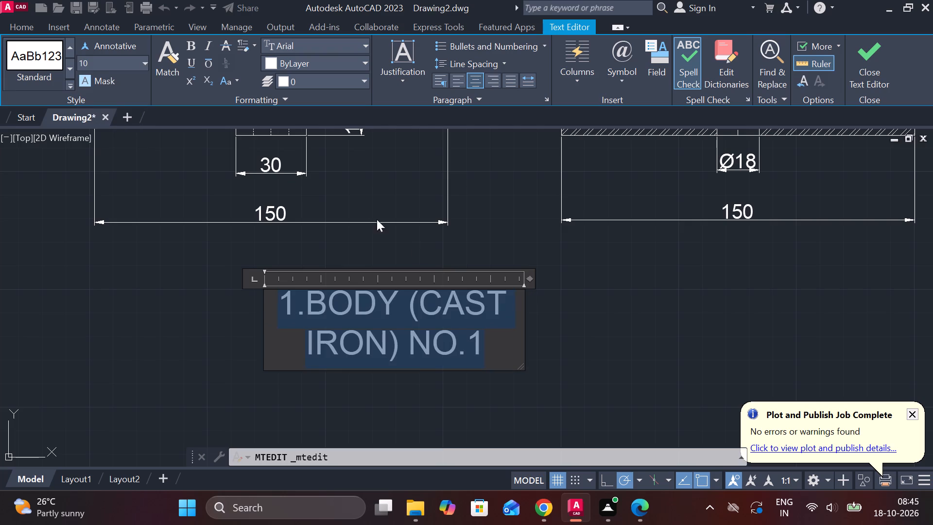
{"action": "left_click", "coordinate": [525, 329]}
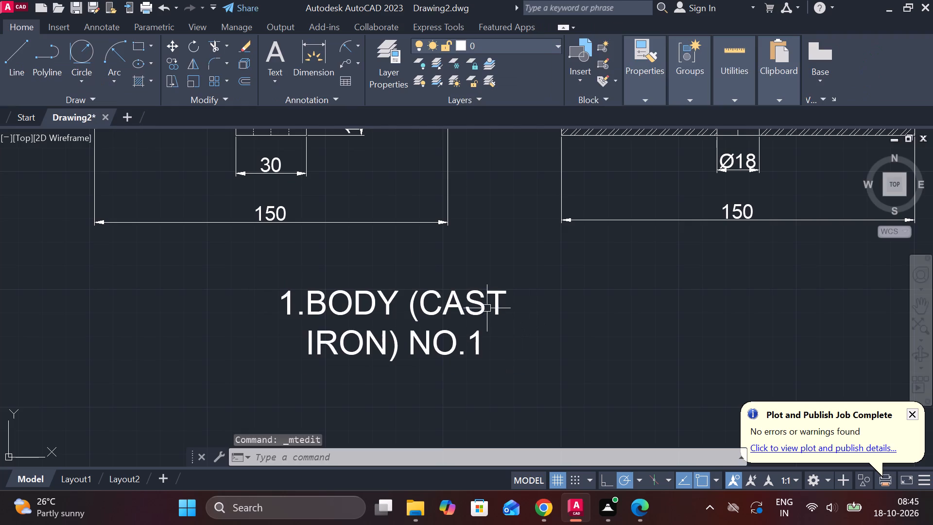
Widen the title's text box until 1.BODY (CAST IRON) NO.1 fits on one line, and finish editing.
{"action": "double_click", "coordinate": [486, 308]}
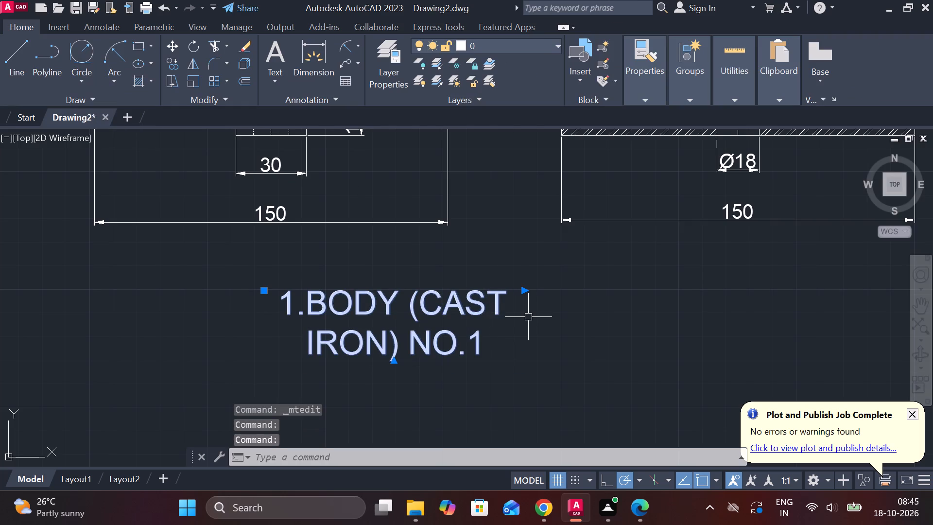
{"action": "left_click_drag", "start_coordinate": [524, 290], "coordinate": [534, 290]}
{"action": "left_click_drag", "start_coordinate": [563, 290], "coordinate": [622, 288]}
{"action": "left_click", "coordinate": [622, 288]}
{"action": "left_click_drag", "start_coordinate": [629, 288], "coordinate": [637, 288]}
{"action": "key", "text": "Escape"}
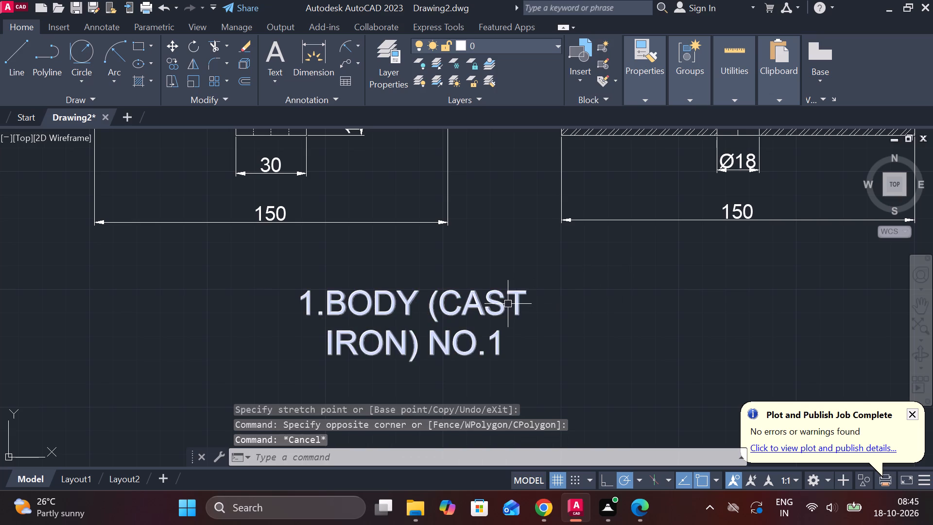
{"action": "double_click", "coordinate": [508, 304]}
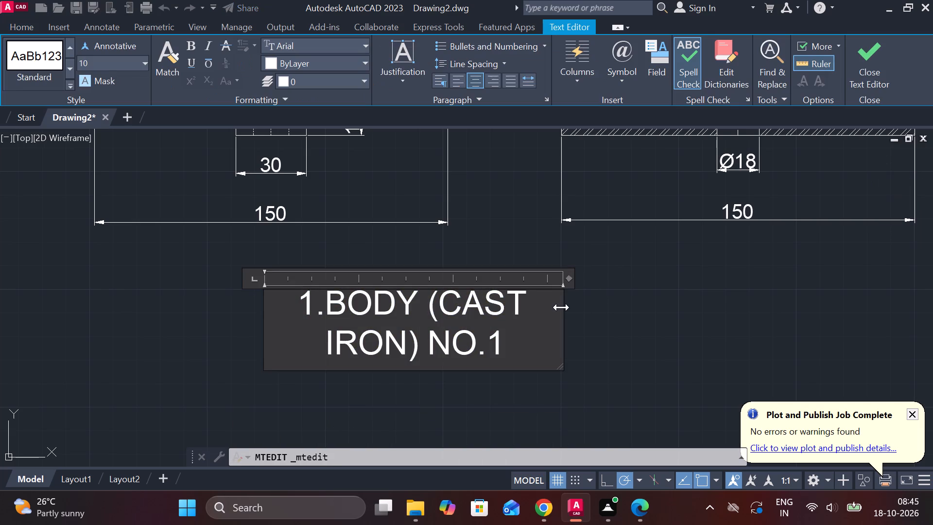
{"action": "left_click_drag", "start_coordinate": [561, 307], "coordinate": [662, 294]}
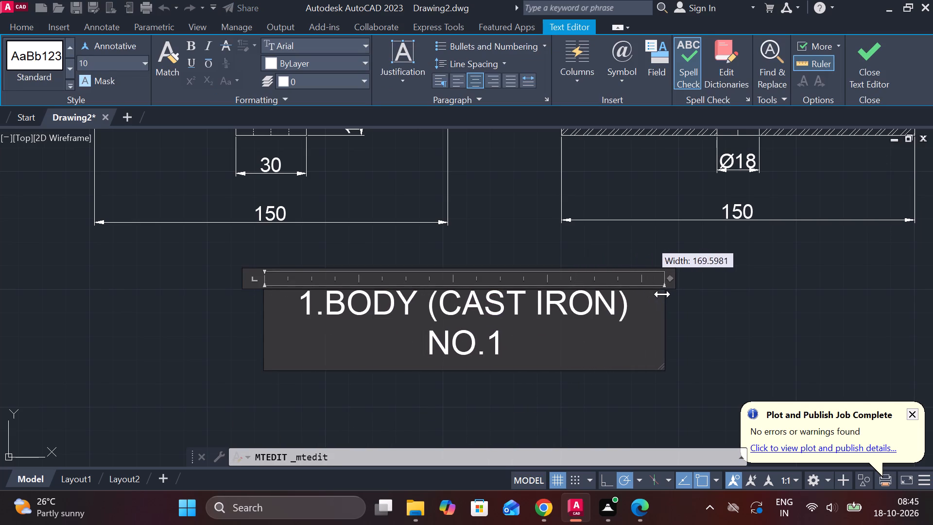
{"action": "left_click_drag", "start_coordinate": [662, 294], "coordinate": [689, 294]}
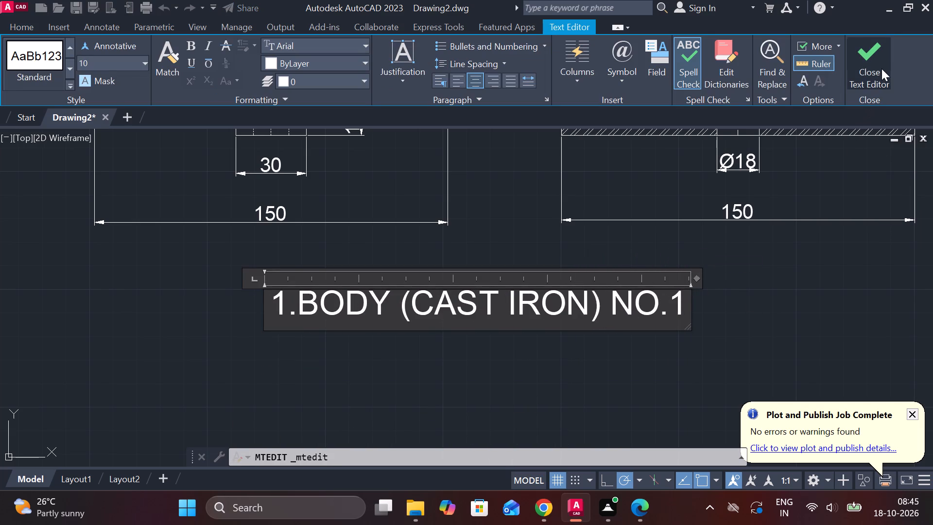
{"action": "left_click", "coordinate": [880, 68]}
Draw a 30 mm diameter circle in the empty area to the right of the sectioned side view.
{"action": "scroll", "coordinate": [757, 238], "scroll_direction": "down", "scroll_amount": 2}
{"action": "middle_click_drag", "start_coordinate": [760, 253], "coordinate": [729, 257]}
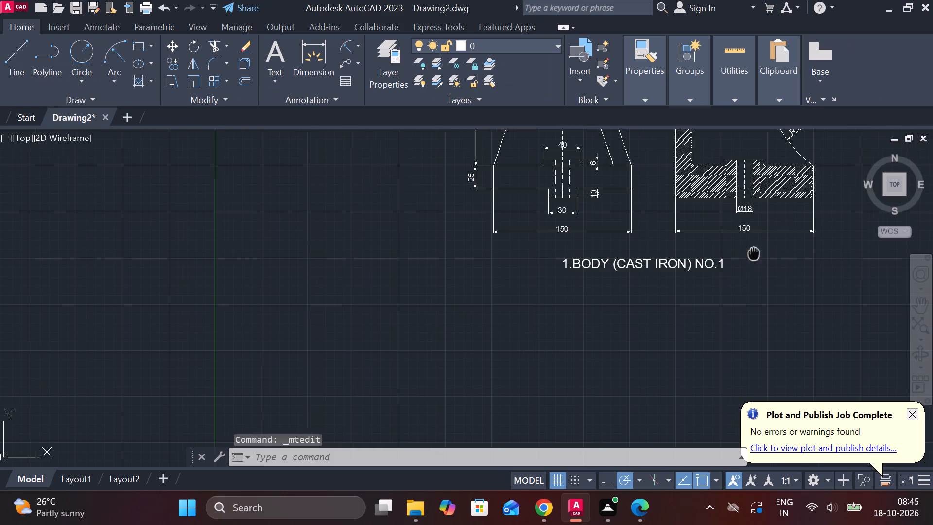
{"action": "middle_click_drag", "start_coordinate": [729, 257], "coordinate": [628, 322]}
{"action": "middle_click_drag", "start_coordinate": [647, 323], "coordinate": [577, 357]}
{"action": "scroll", "coordinate": [645, 332], "scroll_direction": "down", "scroll_amount": 1}
{"action": "middle_click_drag", "start_coordinate": [647, 331], "coordinate": [524, 338]}
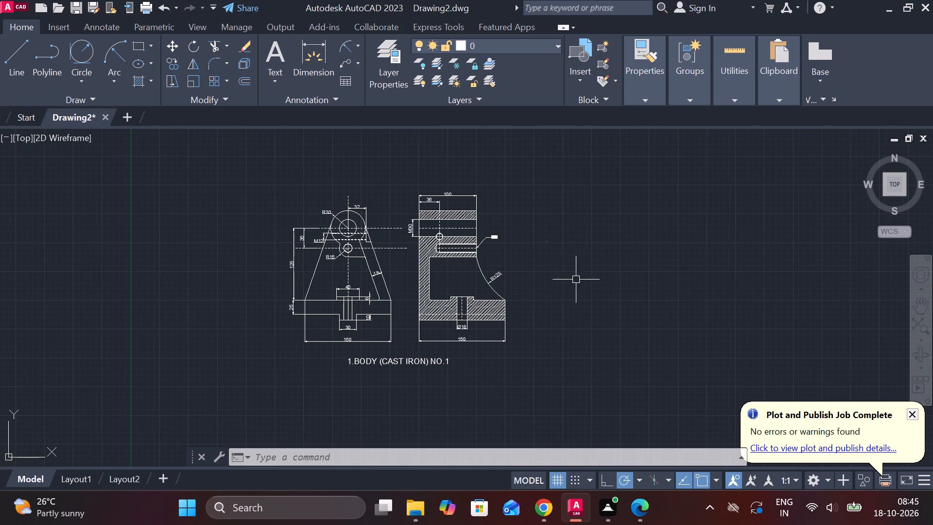
{"action": "middle_click_drag", "start_coordinate": [569, 302], "coordinate": [519, 302]}
{"action": "scroll", "coordinate": [532, 269], "scroll_direction": "up", "scroll_amount": 1}
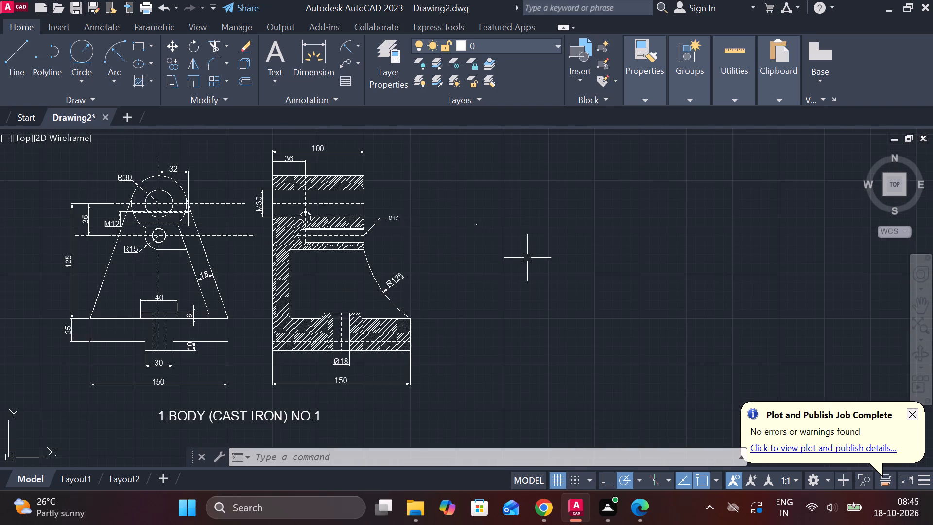
{"action": "middle_click_drag", "start_coordinate": [527, 255], "coordinate": [486, 291]}
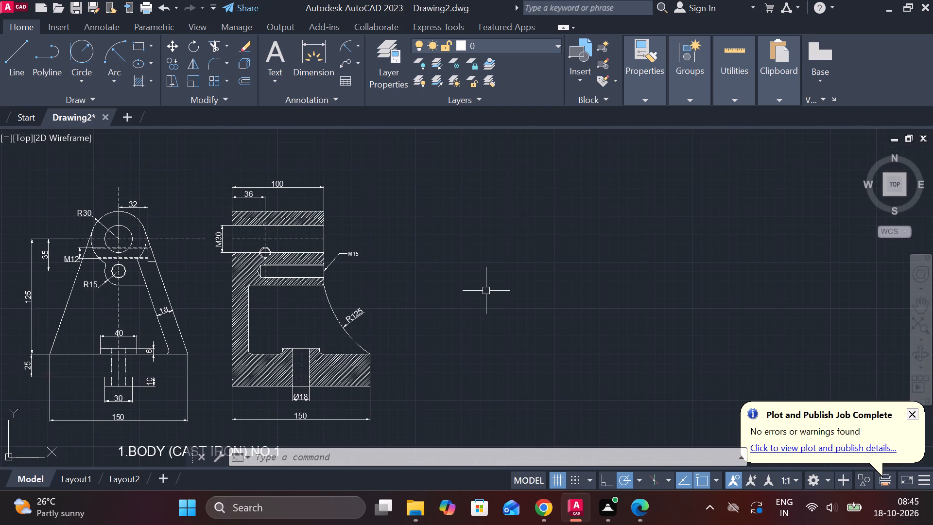
{"action": "type", "text": "C"}
{"action": "key", "text": "space"}
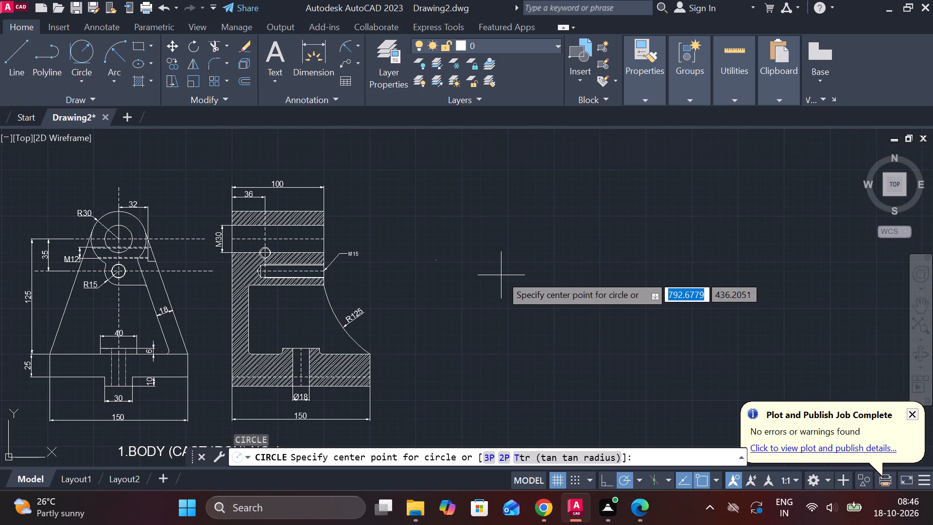
{"action": "left_click", "coordinate": [503, 253]}
{"action": "type", "text": "D"}
{"action": "key", "text": "space"}
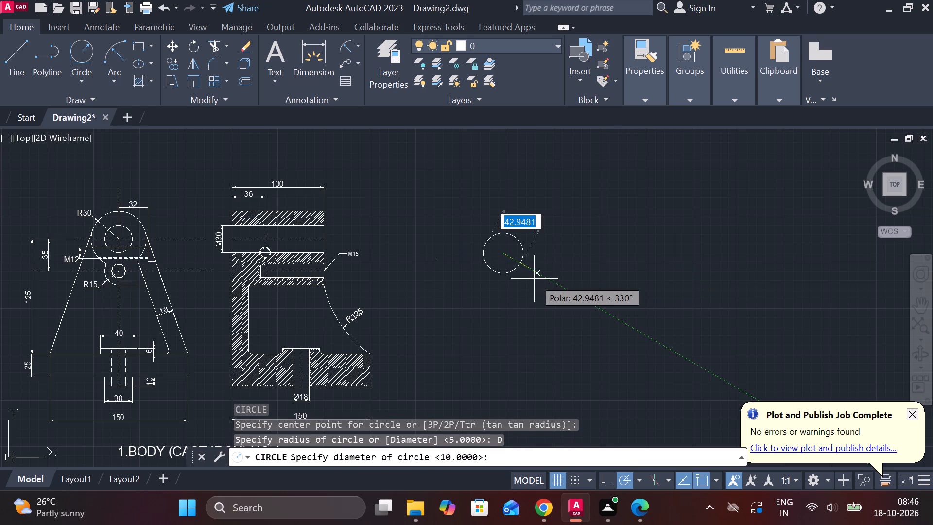
{"action": "type", "text": "30"}
{"action": "key", "text": "Return"}
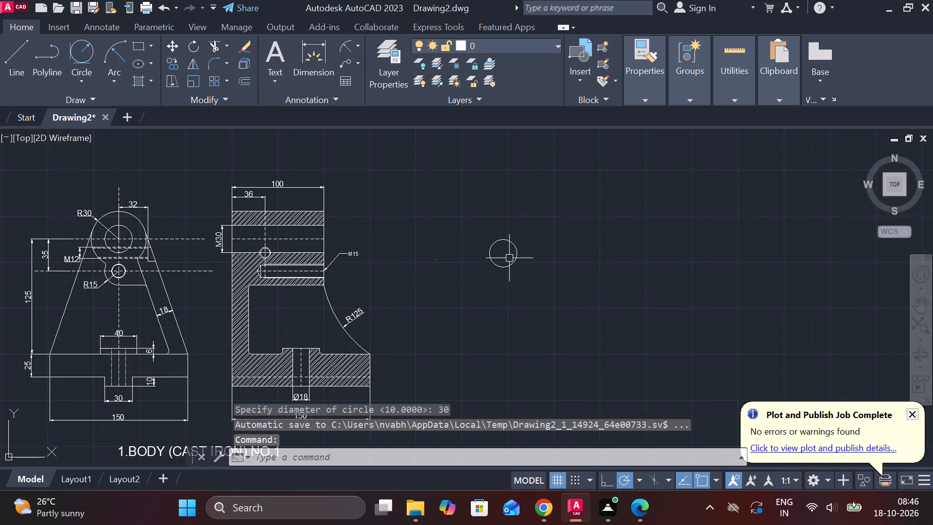
Draw a 35 mm vertical line straight down from the centre of the new 30 mm circle.
{"action": "scroll", "coordinate": [509, 258], "scroll_direction": "up", "scroll_amount": 1}
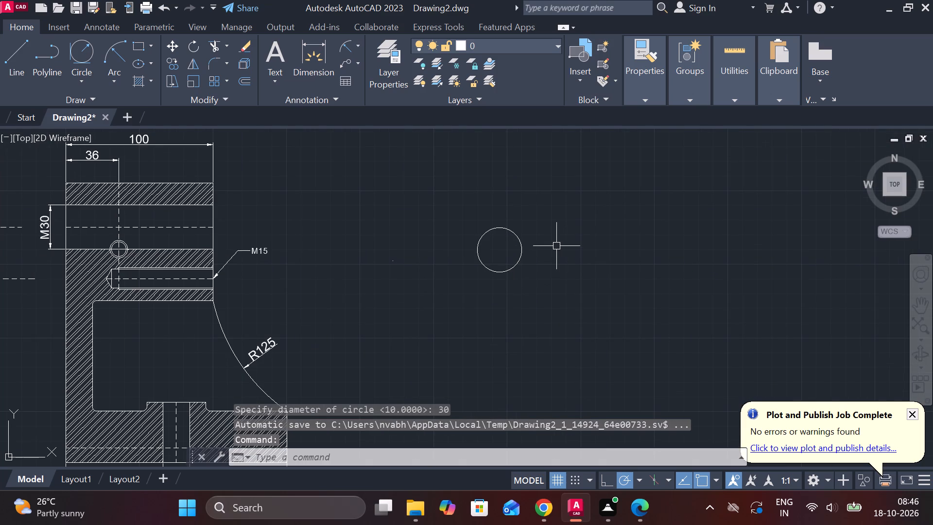
{"action": "key", "text": "l"}
{"action": "key", "text": "Return"}
{"action": "left_click", "coordinate": [498, 247]}
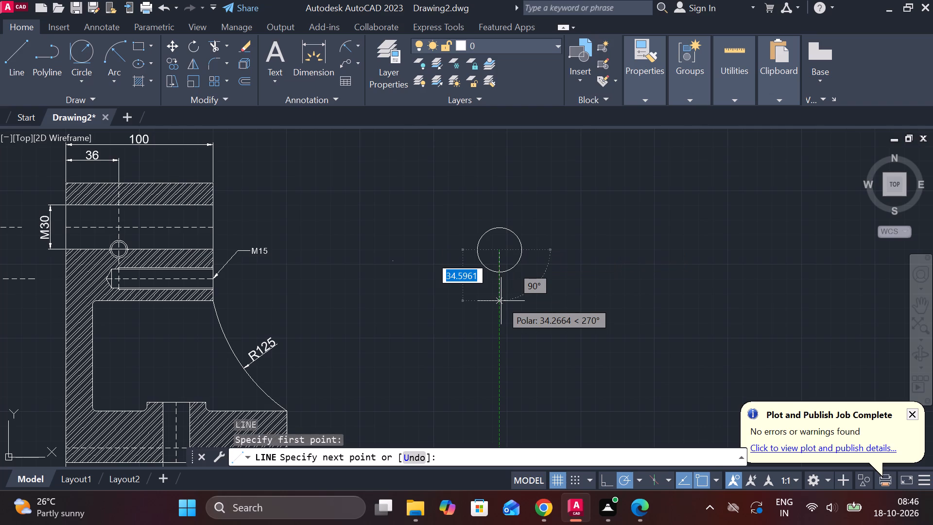
{"action": "type", "text": "35"}
{"action": "key", "text": "space"}
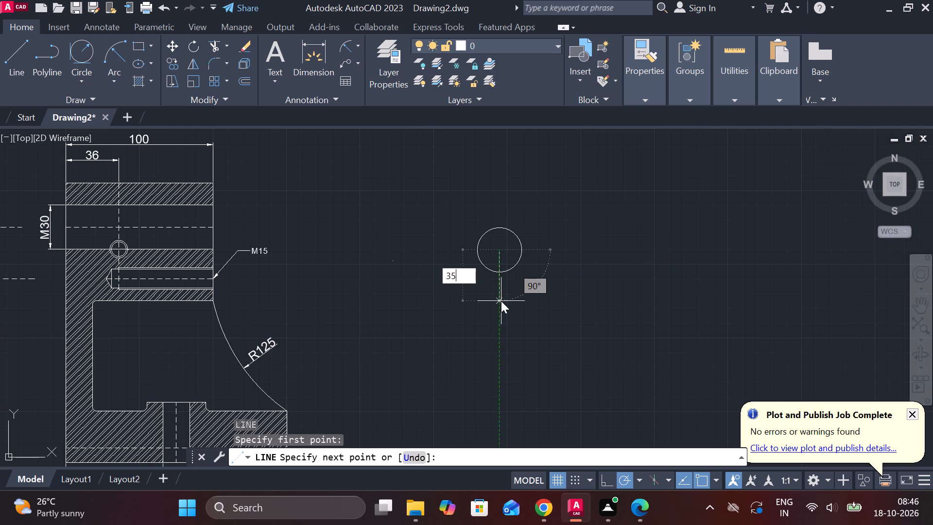
{"action": "key", "text": "Escape"}
Draw a 15 mm diameter circle centred on the lower end of the 35 mm vertical line.
{"action": "type", "text": "C"}
{"action": "key", "text": "space"}
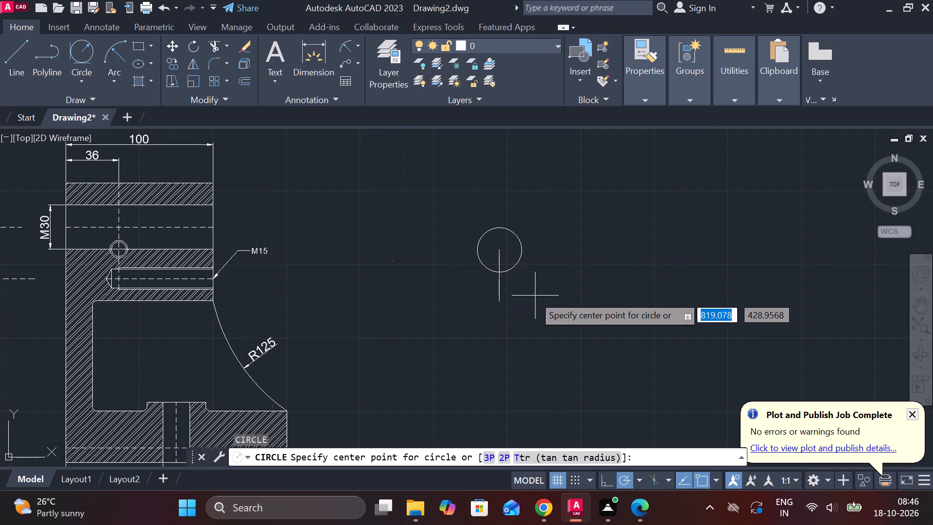
{"action": "scroll", "coordinate": [490, 296], "scroll_direction": "up", "scroll_amount": 2}
{"action": "left_click", "coordinate": [519, 307]}
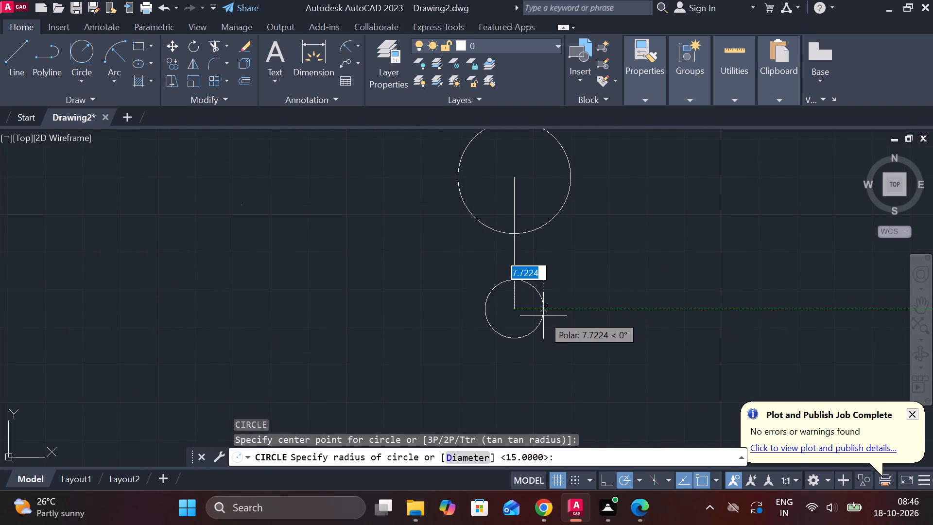
{"action": "type", "text": "D 15"}
{"action": "key", "text": "space"}
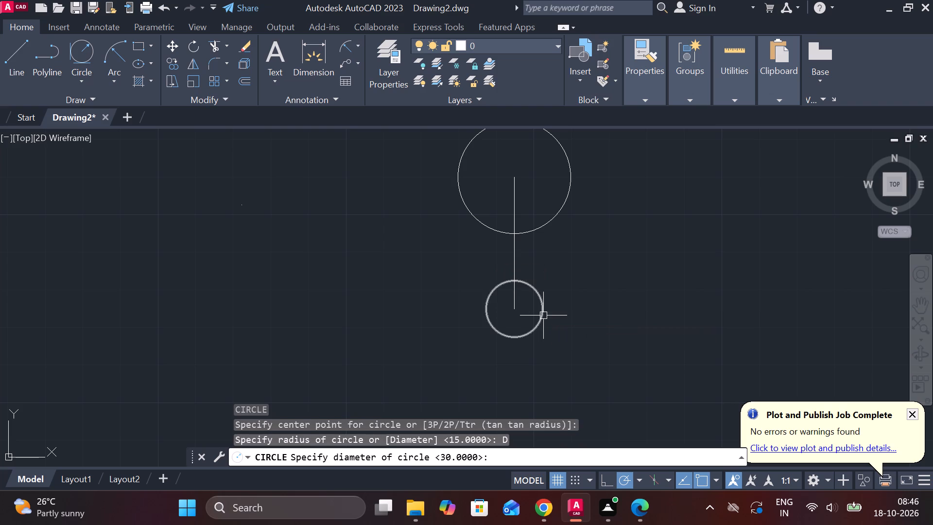
Draw a 15 mm radius circle concentric with the small circle at the lower end of the vertical line.
{"action": "key", "text": "space"}
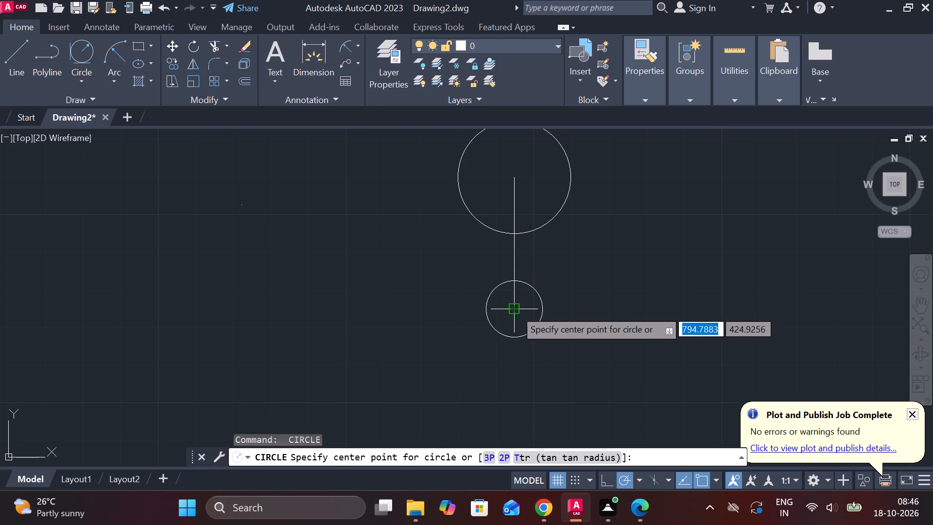
{"action": "left_click", "coordinate": [515, 310]}
{"action": "type", "text": "15"}
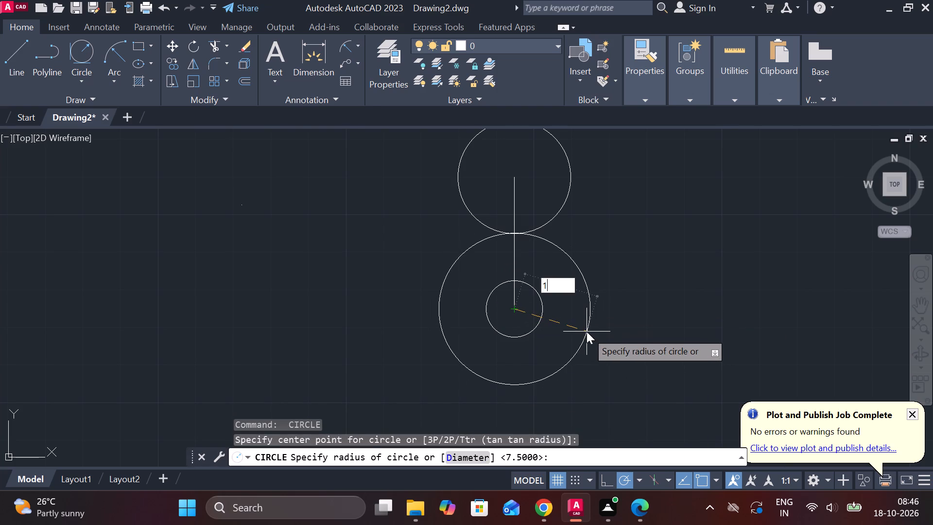
{"action": "key", "text": "space"}
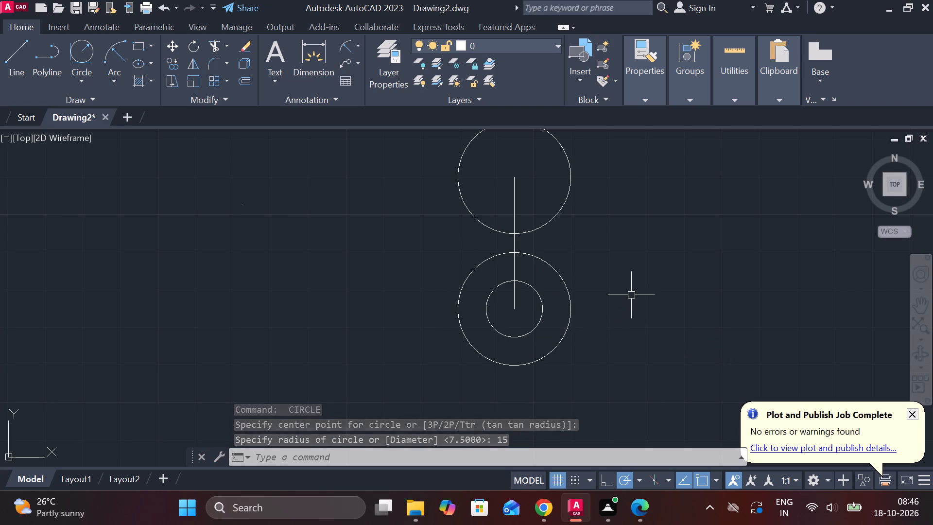
Draw a line tangent to the right sides of the upper and lower 30 mm circles.
{"action": "type", "text": "L"}
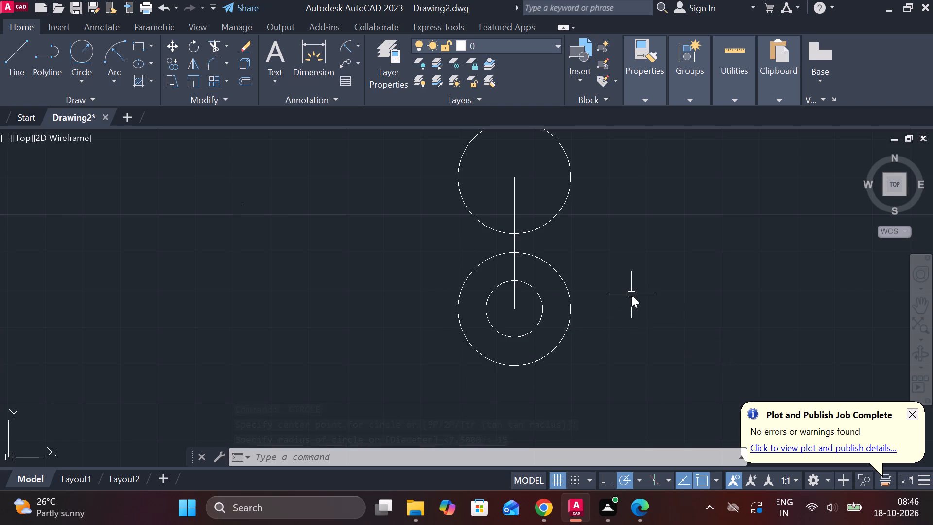
{"action": "key", "text": "space"}
{"action": "type", "text": "TAN"}
{"action": "key", "text": "space"}
{"action": "left_click", "coordinate": [575, 177]}
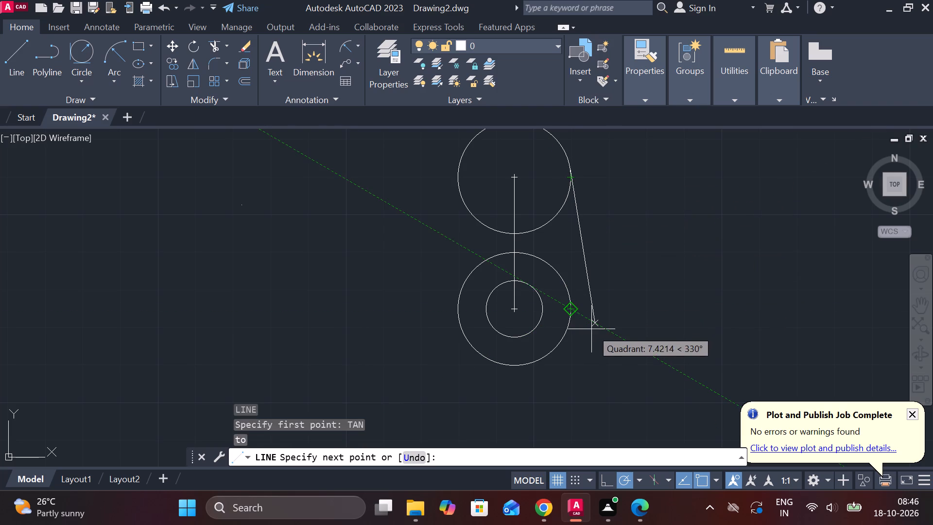
{"action": "type", "text": "TAN"}
{"action": "key", "text": "space"}
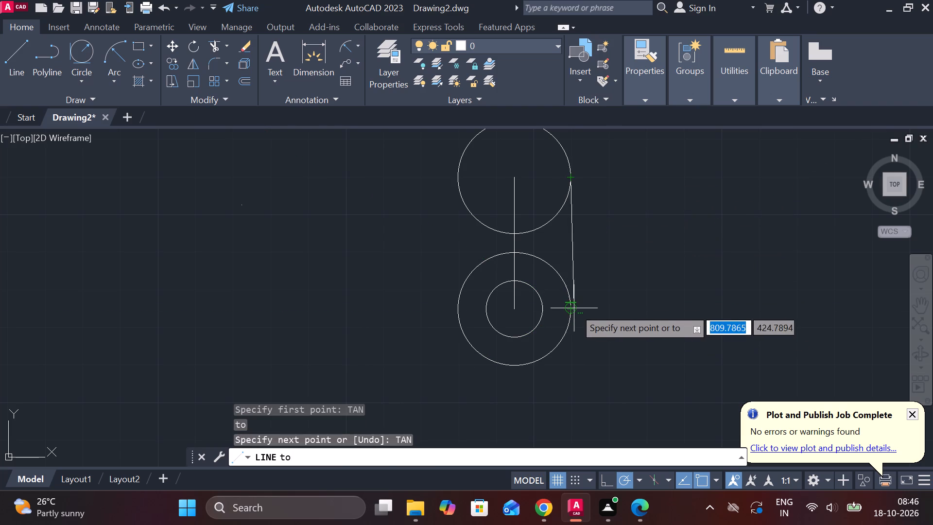
{"action": "left_click", "coordinate": [574, 308]}
{"action": "key", "text": "Escape"}
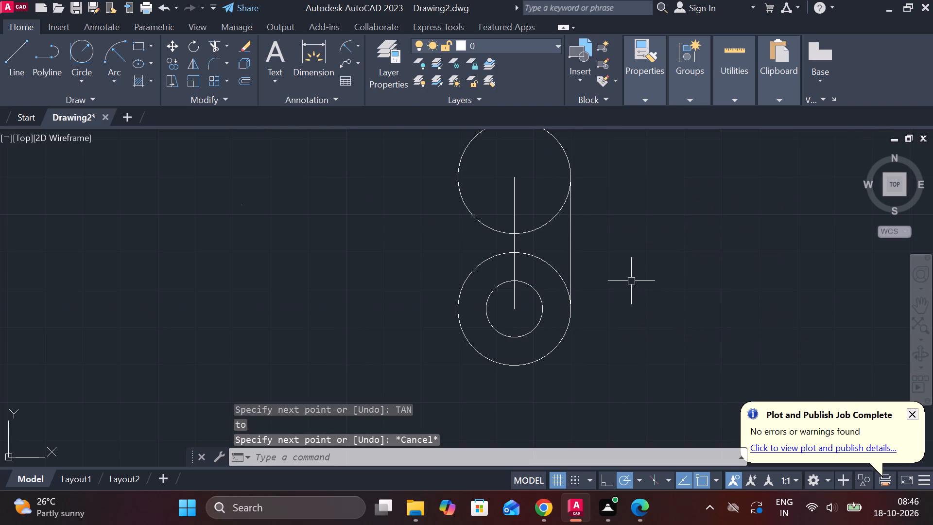
Draw a line tangent to the left sides of the upper and lower 30 mm circles.
{"action": "key", "text": "l"}
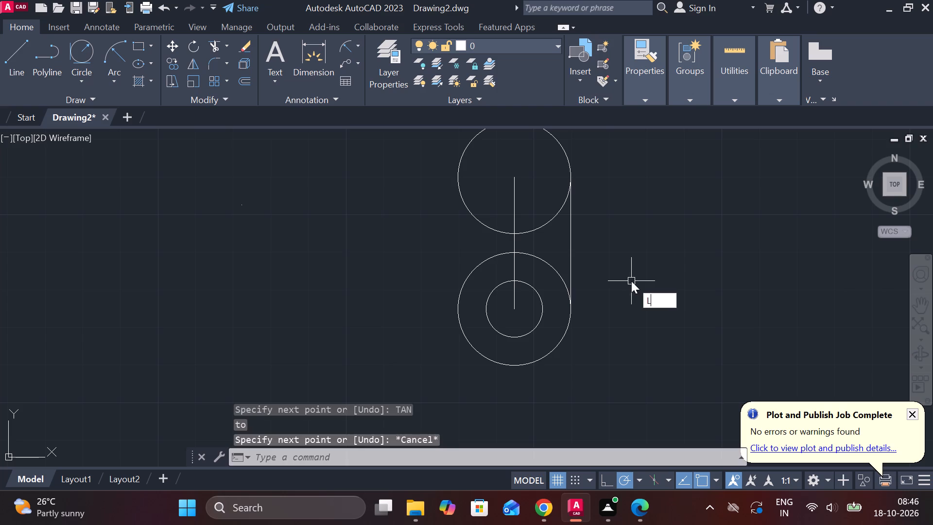
{"action": "key", "text": "Return"}
{"action": "type", "text": "TAN"}
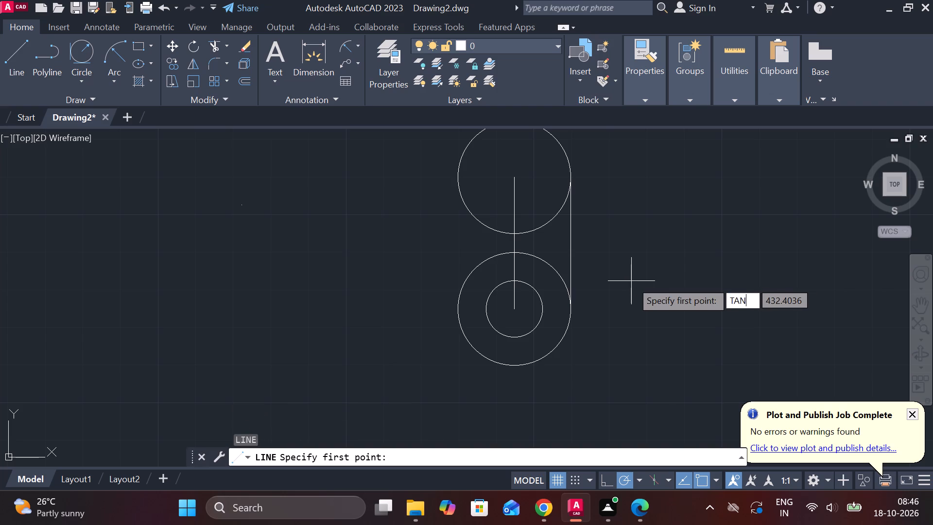
{"action": "key", "text": "space"}
{"action": "left_click", "coordinate": [459, 181]}
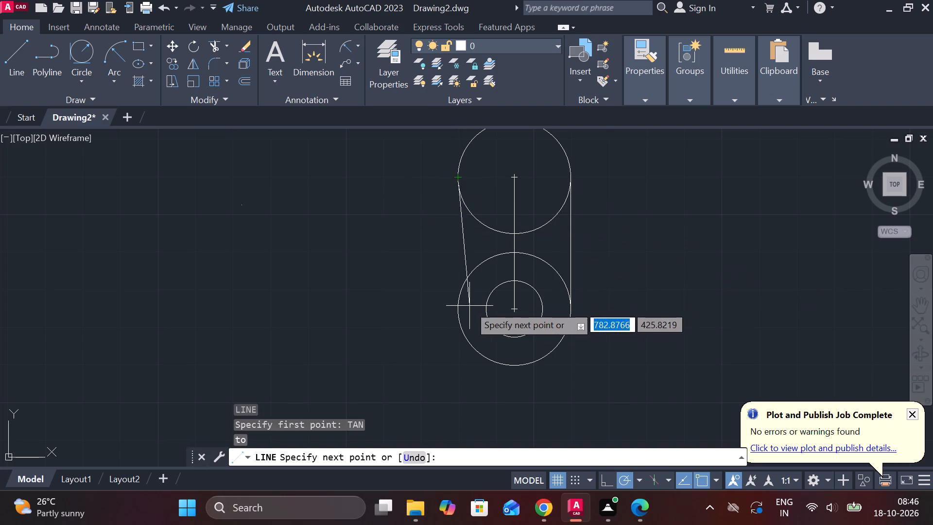
{"action": "key", "text": "t"}
{"action": "type", "text": "AN"}
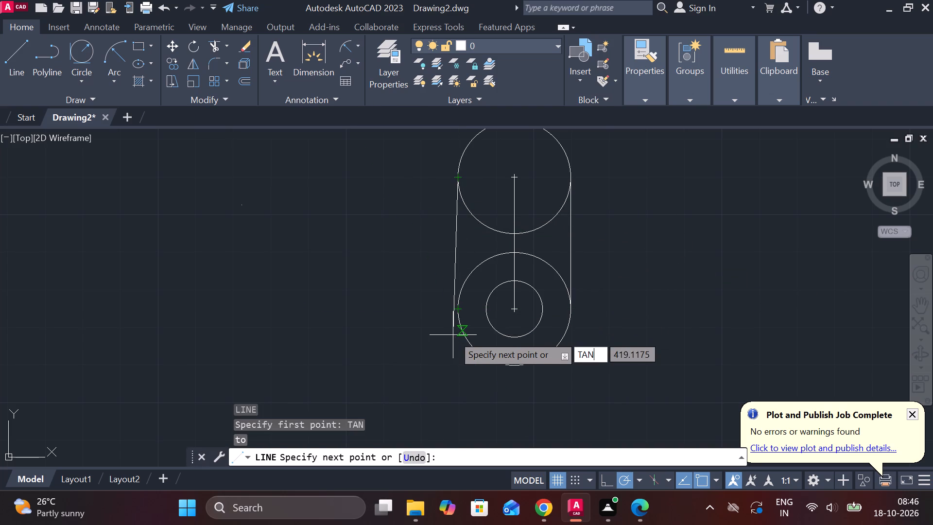
{"action": "key", "text": "space"}
{"action": "left_click", "coordinate": [454, 326]}
{"action": "key", "text": "Escape"}
{"action": "key", "text": "Escape"}
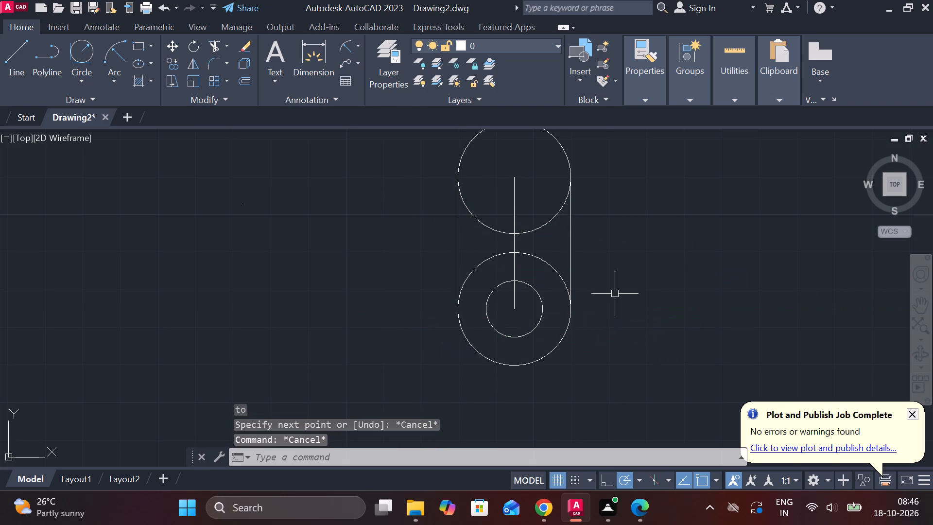
Trim away the upper half of the lower outer circle between the two tangent lines.
{"action": "type", "text": "TR"}
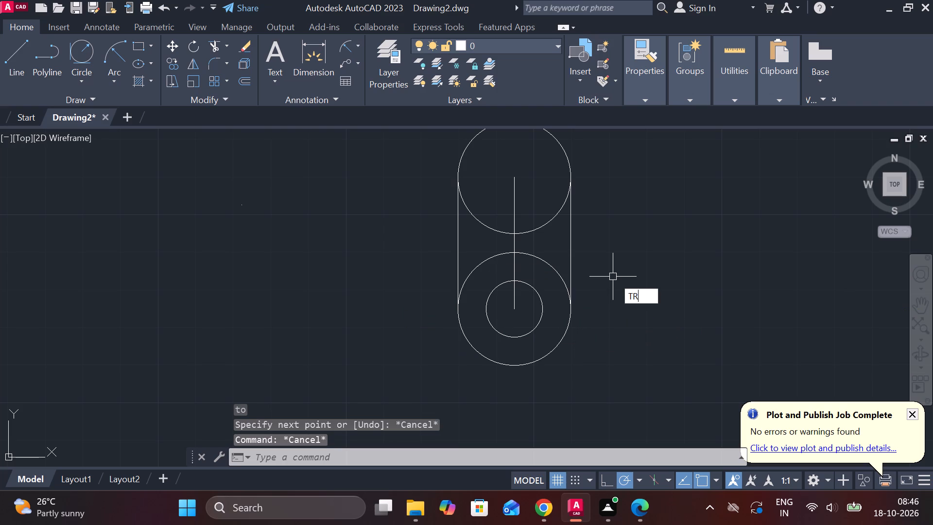
{"action": "key", "text": "space"}
{"action": "left_click", "coordinate": [550, 263]}
{"action": "left_click", "coordinate": [498, 260]}
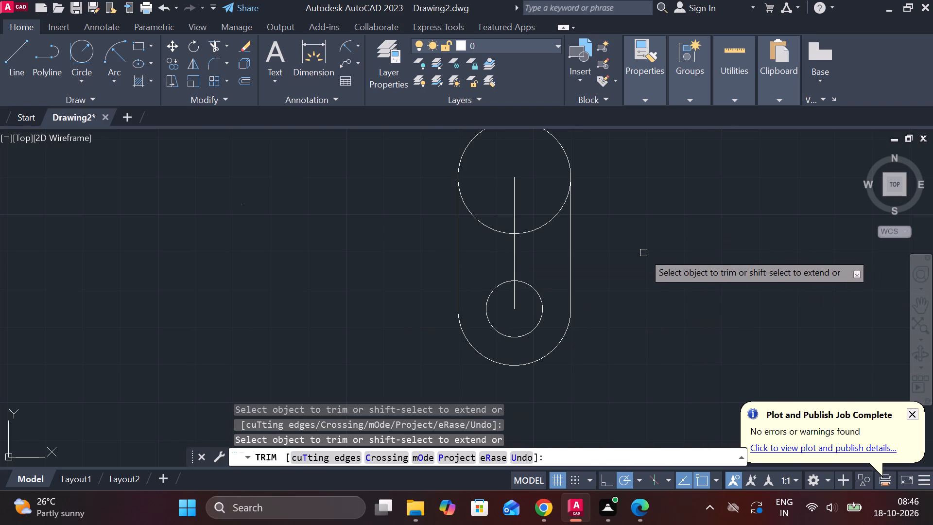
{"action": "scroll", "coordinate": [643, 253], "scroll_direction": "down", "scroll_amount": 1}
{"action": "middle_click_drag", "start_coordinate": [643, 252], "coordinate": [564, 301]}
{"action": "key", "text": "Escape"}
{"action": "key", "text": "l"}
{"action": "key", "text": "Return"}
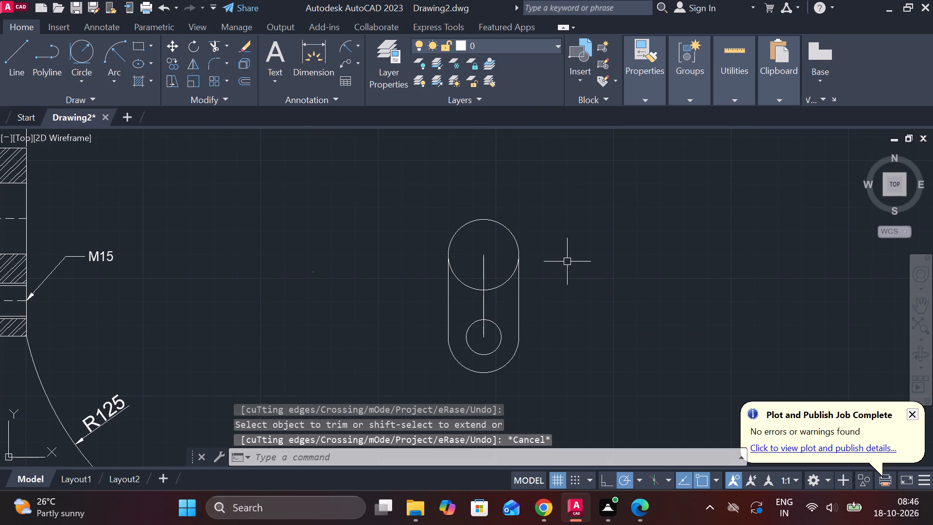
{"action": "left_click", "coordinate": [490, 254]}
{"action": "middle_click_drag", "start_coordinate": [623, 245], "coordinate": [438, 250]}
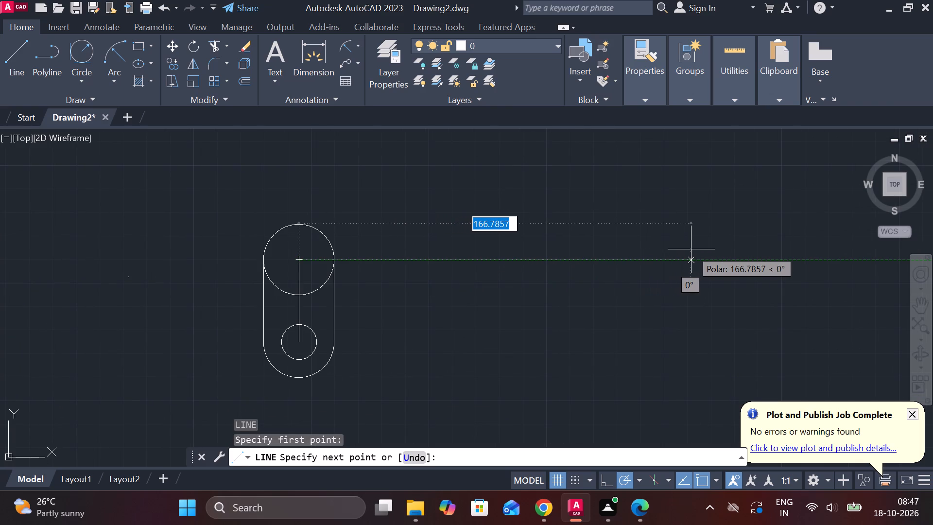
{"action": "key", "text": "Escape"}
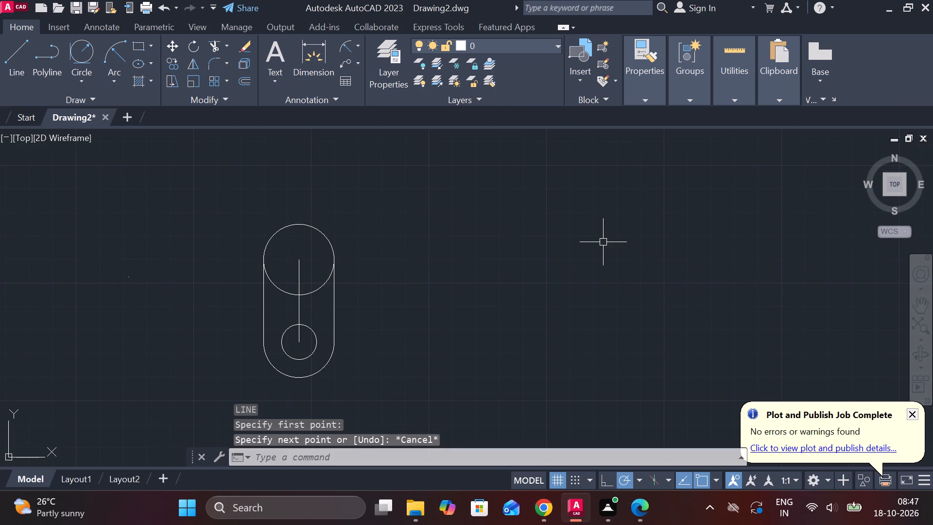
Draw a closed L-shaped outline right of the link: 180 mm top edge, 50 mm down, 12 mm across, inner edge level with the upper circle's bottom.
{"action": "key", "text": "l"}
{"action": "key", "text": "Return"}
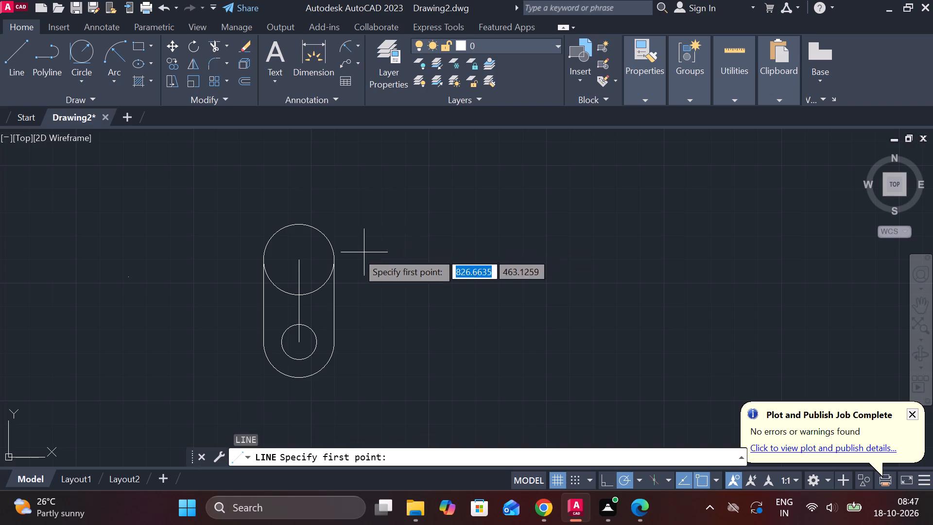
{"action": "left_click", "coordinate": [384, 261]}
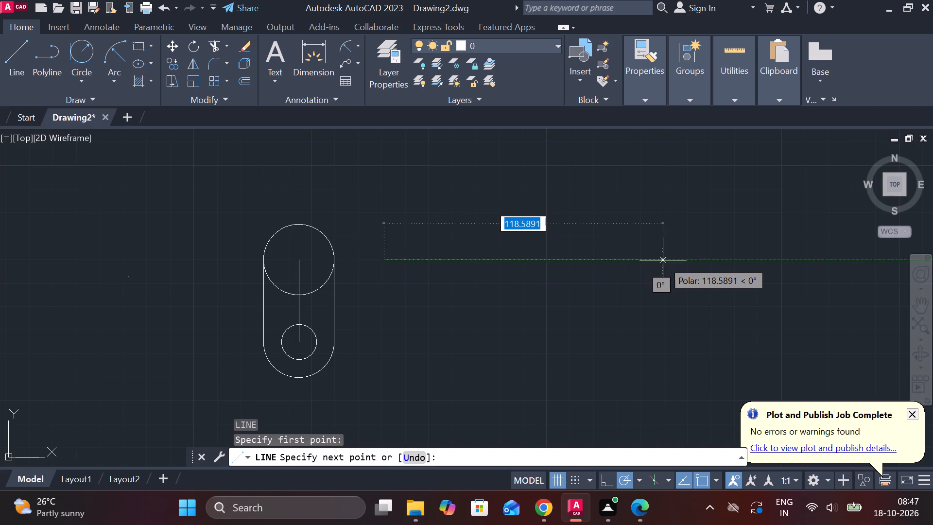
{"action": "type", "text": "180"}
{"action": "key", "text": "Return"}
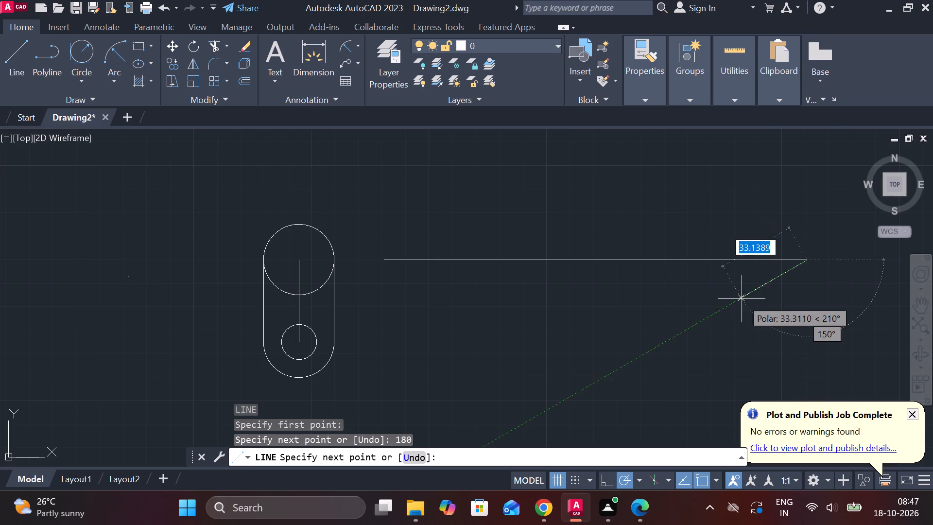
{"action": "middle_click_drag", "start_coordinate": [742, 299], "coordinate": [657, 184]}
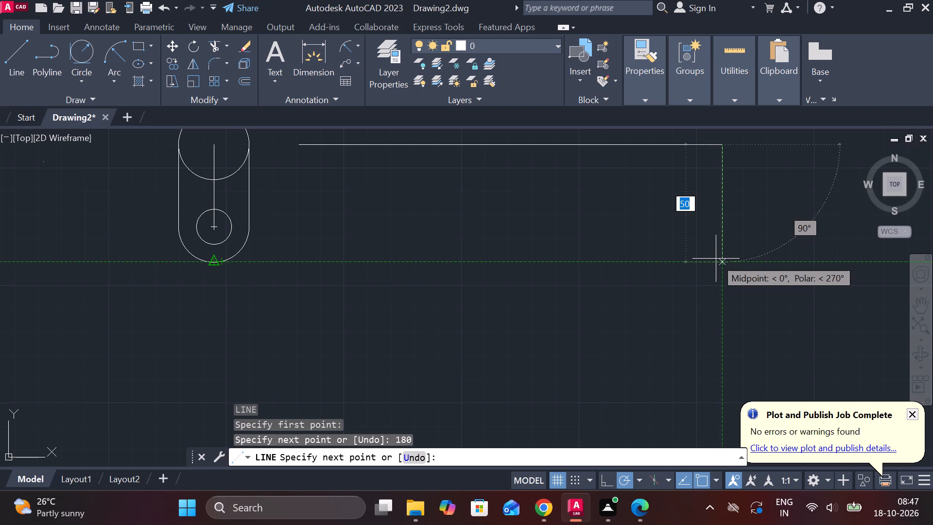
{"action": "middle_click_drag", "start_coordinate": [716, 259], "coordinate": [750, 272]}
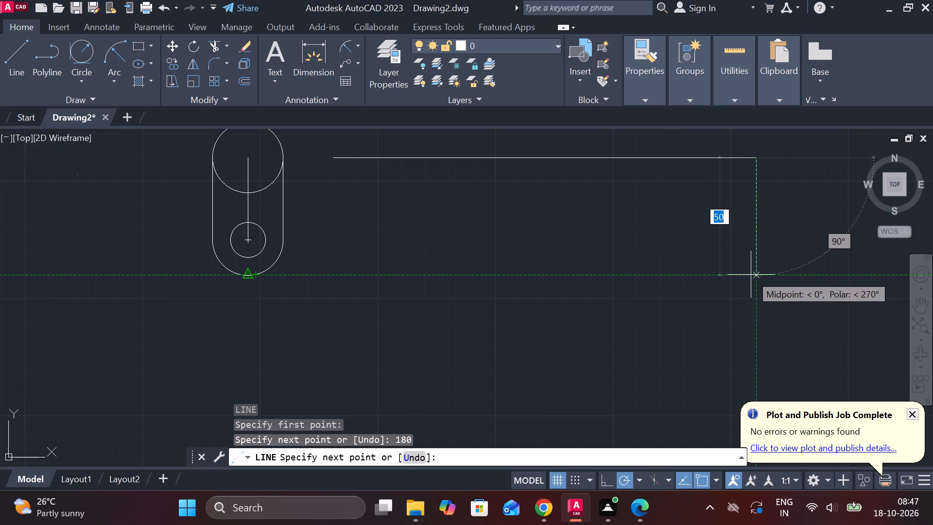
{"action": "type", "text": "50"}
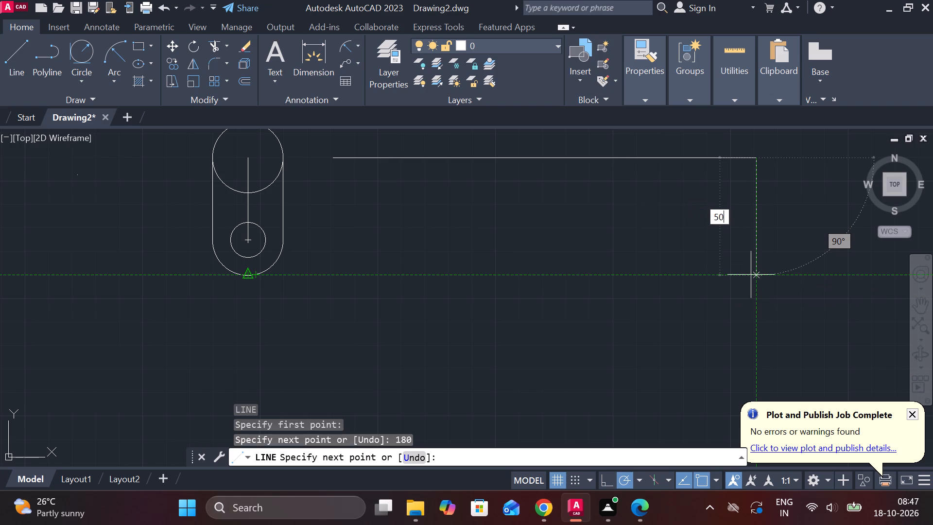
{"action": "key", "text": "Return"}
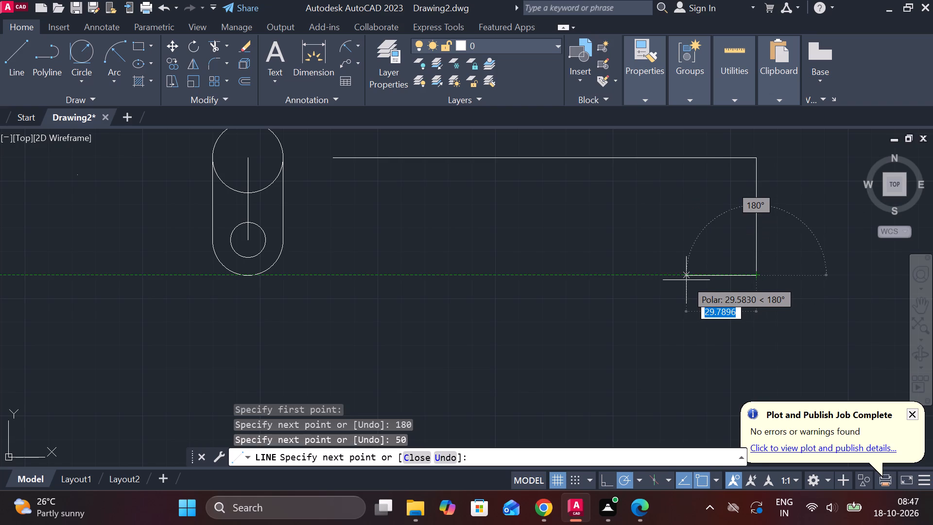
{"action": "type", "text": "12"}
{"action": "key", "text": "space"}
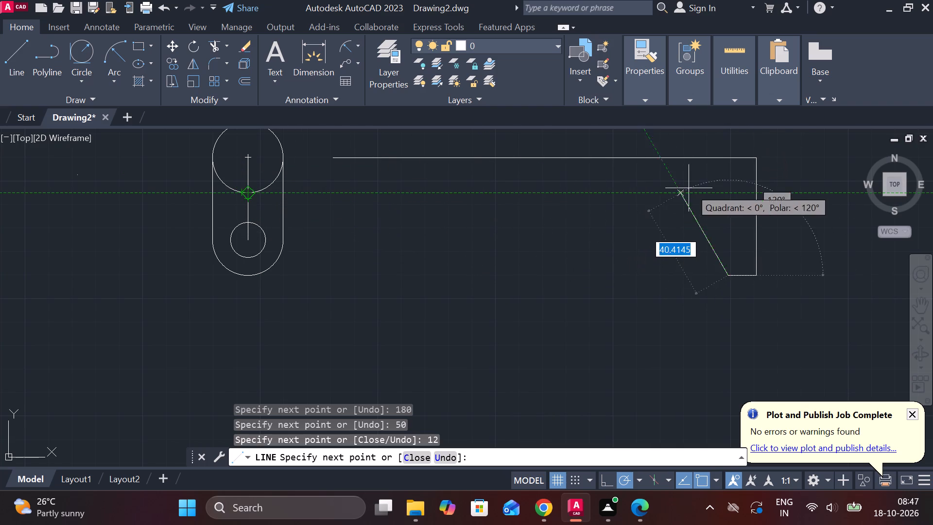
{"action": "left_click", "coordinate": [726, 188]}
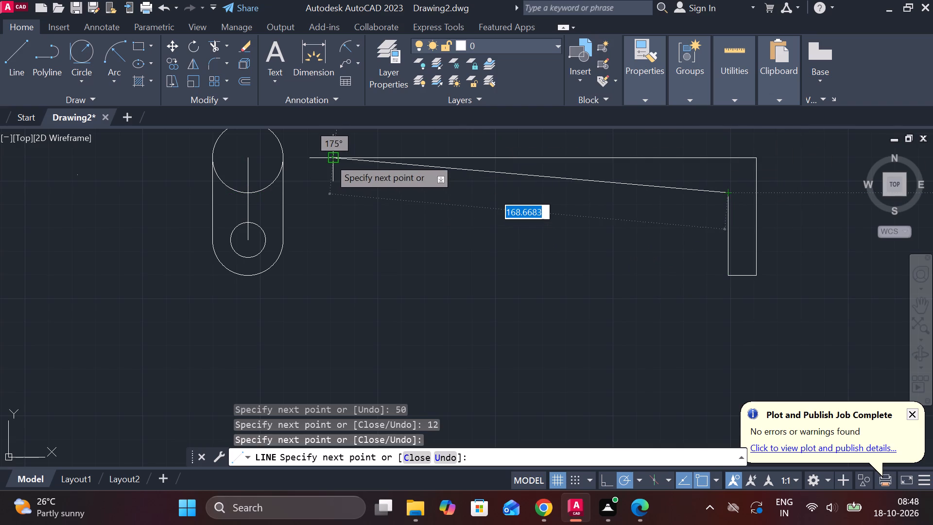
{"action": "left_click", "coordinate": [334, 192]}
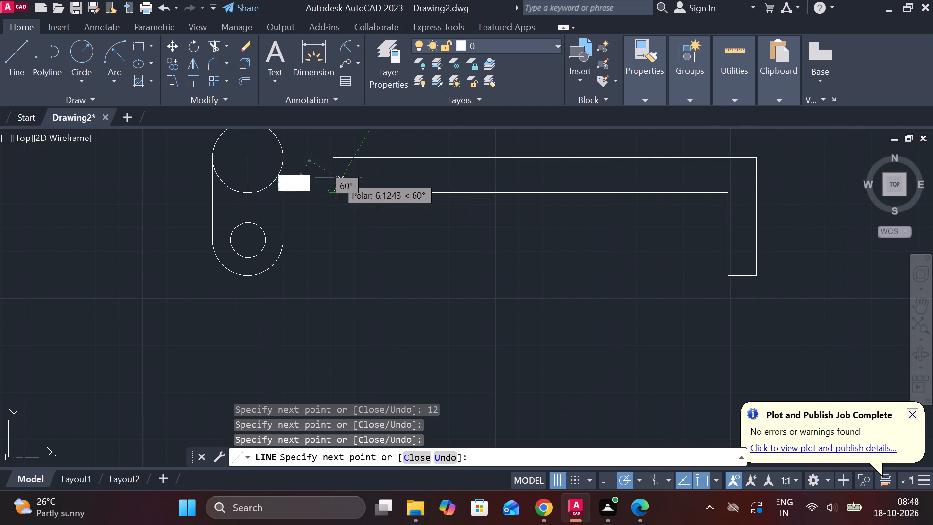
{"action": "left_click", "coordinate": [332, 157]}
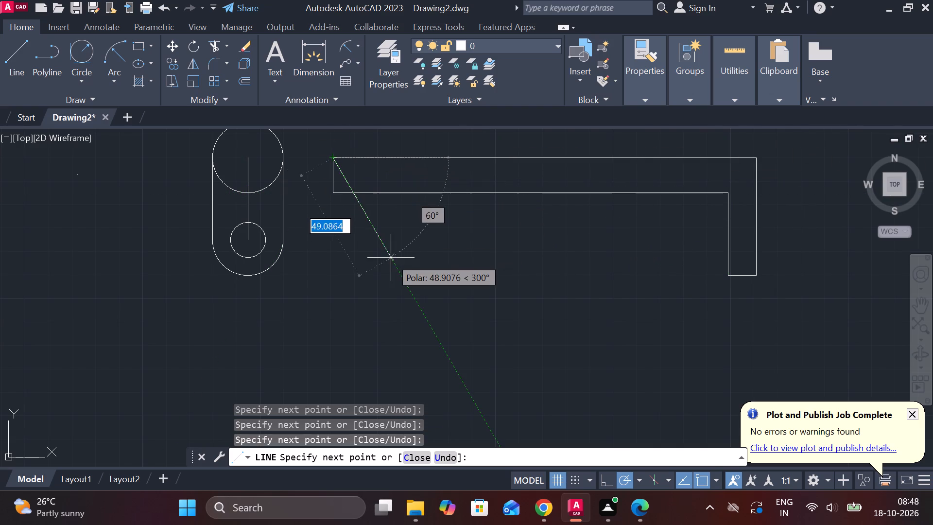
{"action": "key", "text": "Escape"}
Set the polar tracking angles to 45-degree increments (45, 90, 135, 180).
{"action": "middle_click_drag", "start_coordinate": [367, 257], "coordinate": [419, 317]}
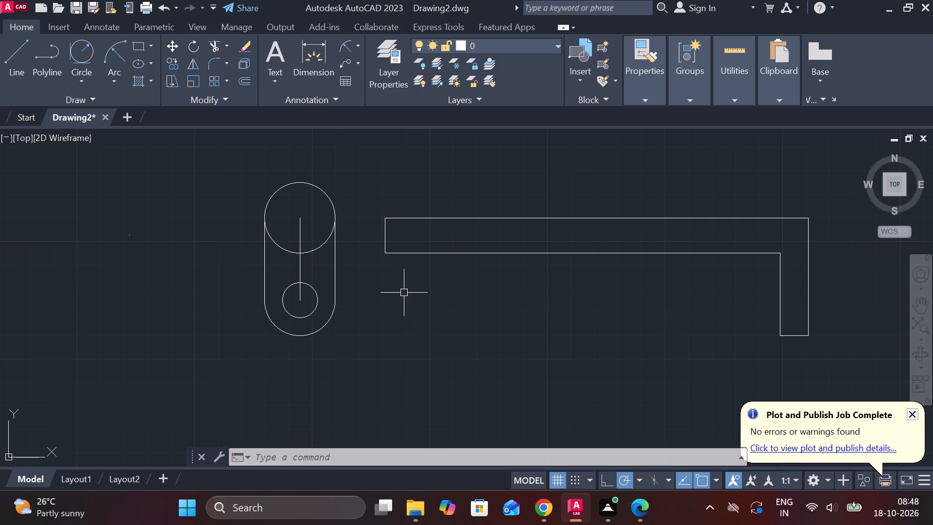
{"action": "scroll", "coordinate": [403, 292], "scroll_direction": "up", "scroll_amount": 1}
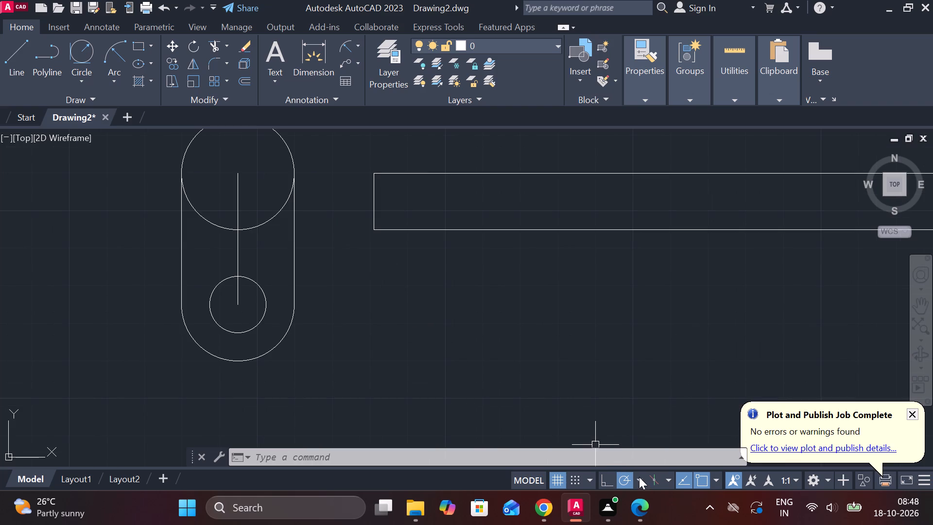
{"action": "left_click", "coordinate": [639, 477]}
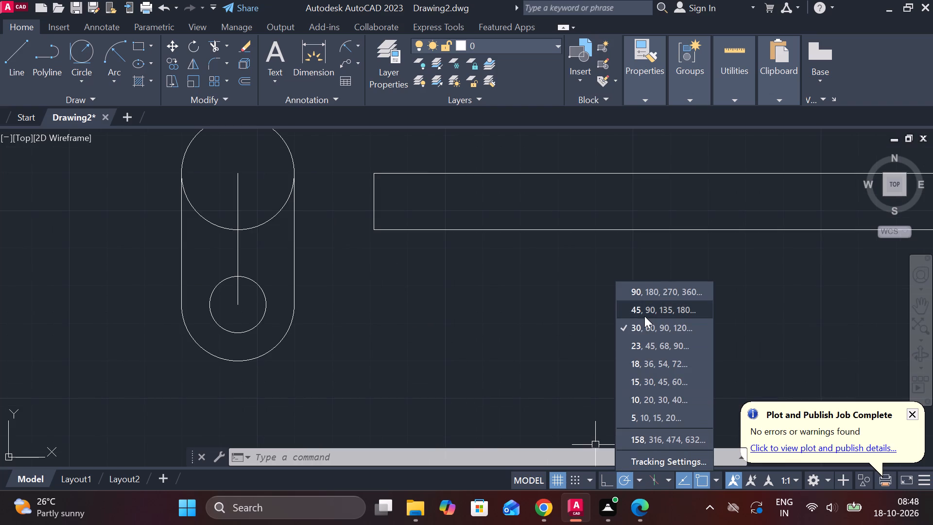
{"action": "left_click", "coordinate": [644, 316]}
{"action": "middle_click_drag", "start_coordinate": [556, 316], "coordinate": [614, 360]}
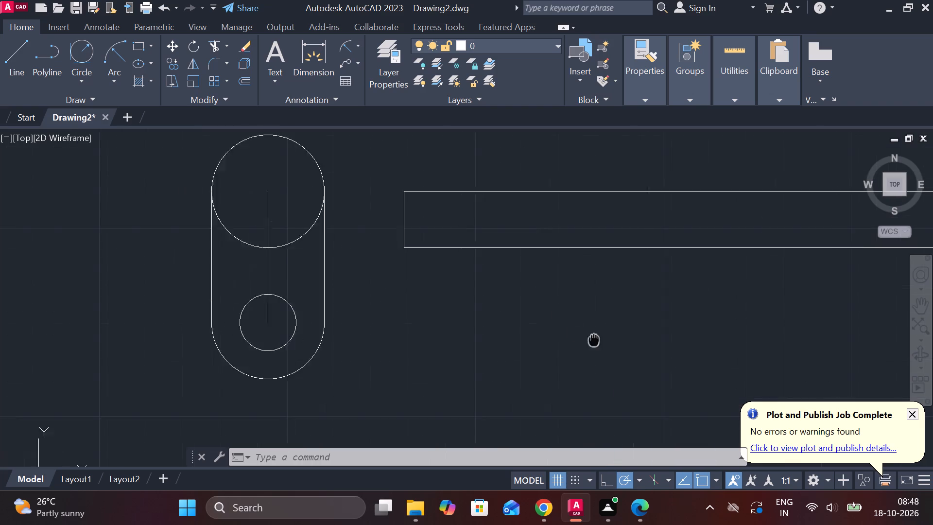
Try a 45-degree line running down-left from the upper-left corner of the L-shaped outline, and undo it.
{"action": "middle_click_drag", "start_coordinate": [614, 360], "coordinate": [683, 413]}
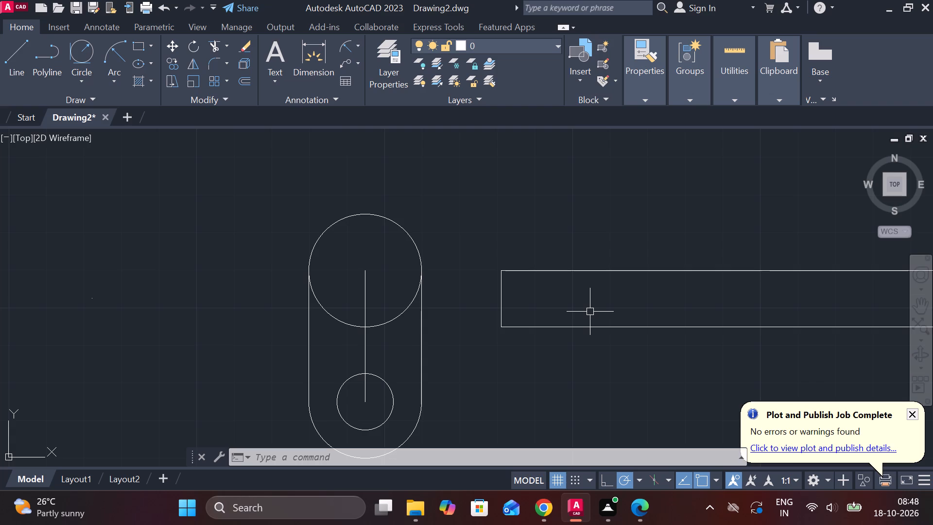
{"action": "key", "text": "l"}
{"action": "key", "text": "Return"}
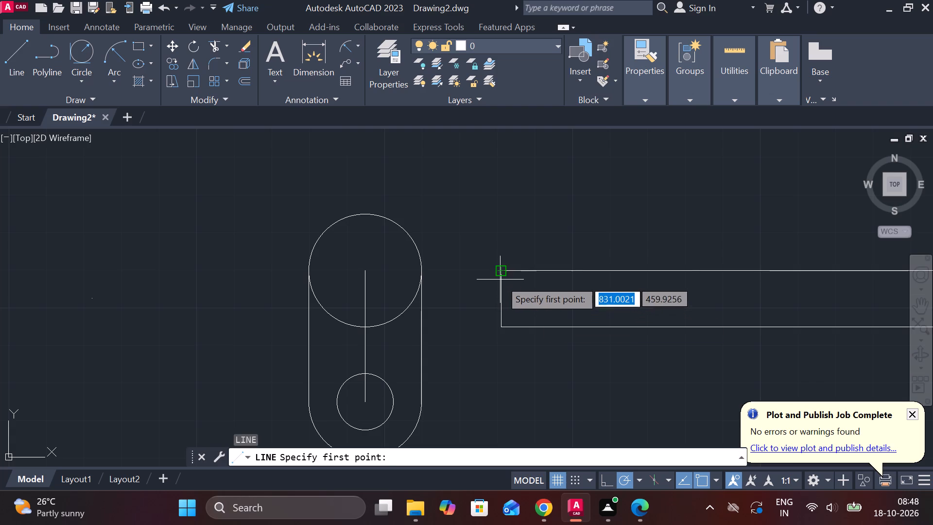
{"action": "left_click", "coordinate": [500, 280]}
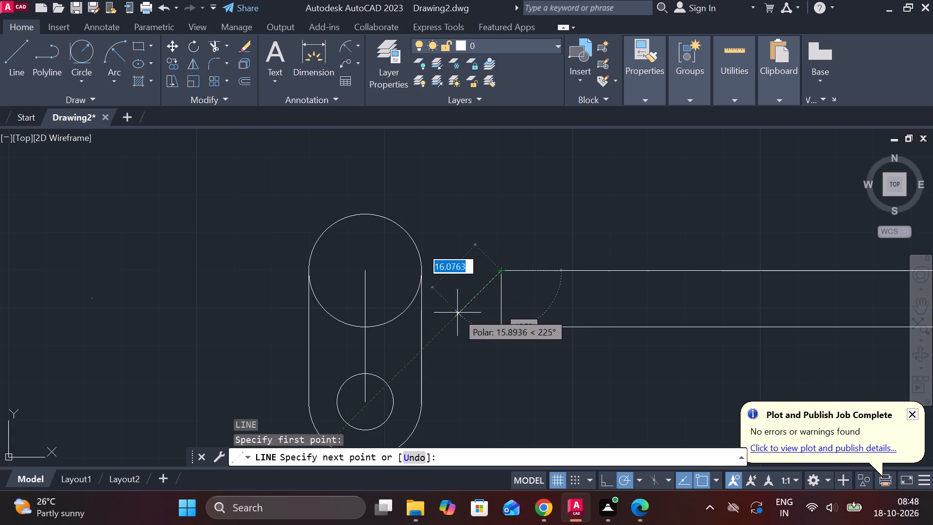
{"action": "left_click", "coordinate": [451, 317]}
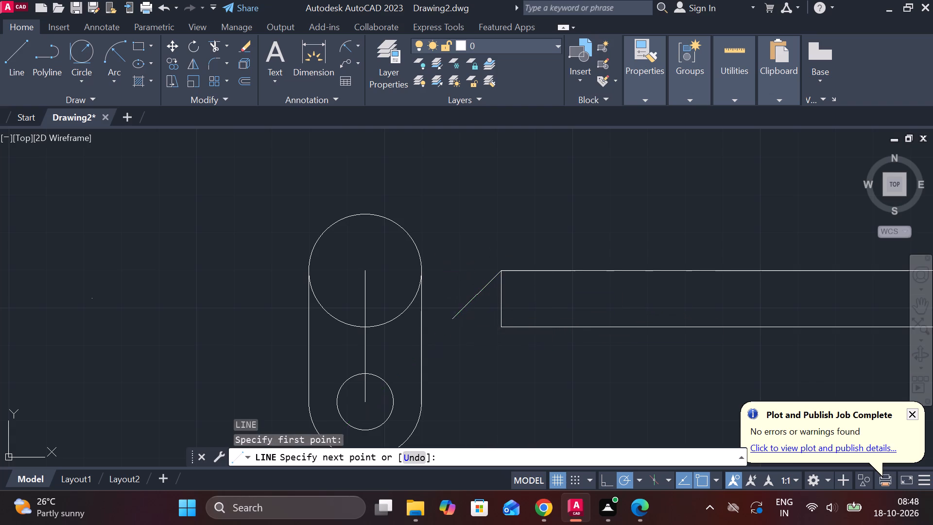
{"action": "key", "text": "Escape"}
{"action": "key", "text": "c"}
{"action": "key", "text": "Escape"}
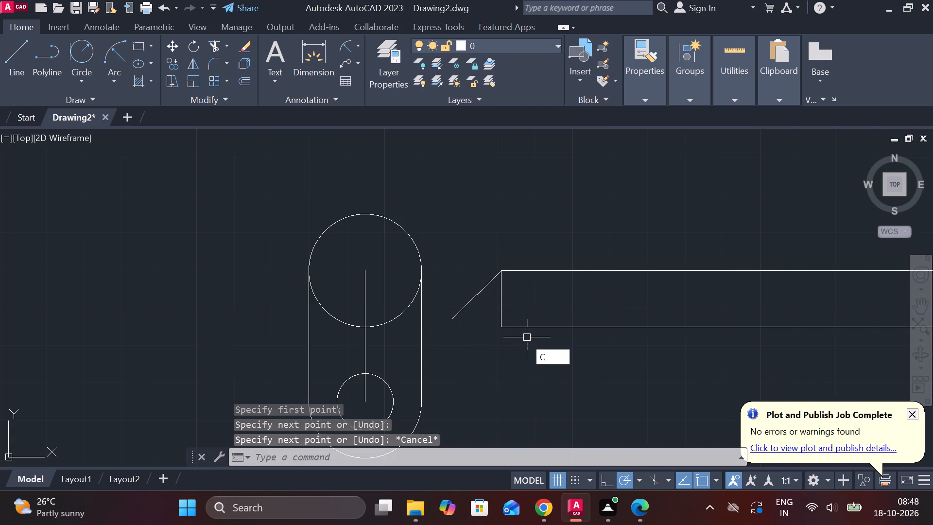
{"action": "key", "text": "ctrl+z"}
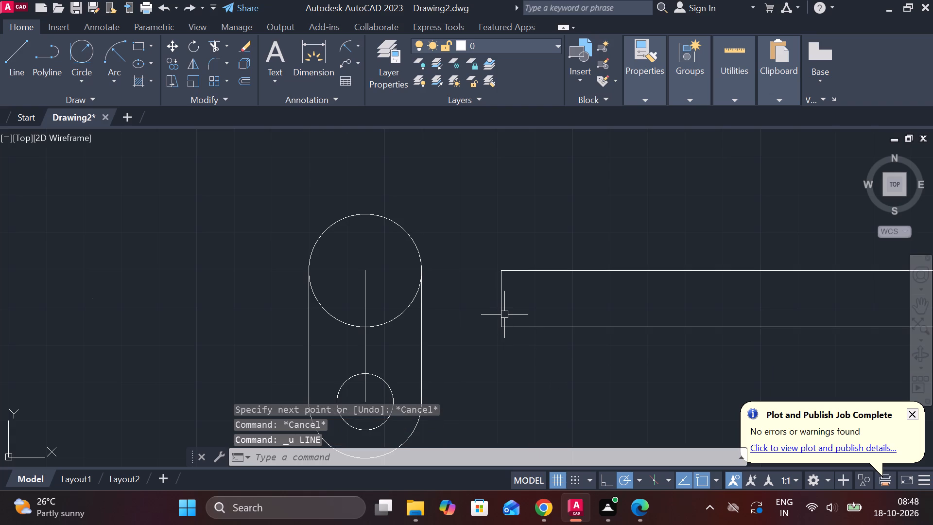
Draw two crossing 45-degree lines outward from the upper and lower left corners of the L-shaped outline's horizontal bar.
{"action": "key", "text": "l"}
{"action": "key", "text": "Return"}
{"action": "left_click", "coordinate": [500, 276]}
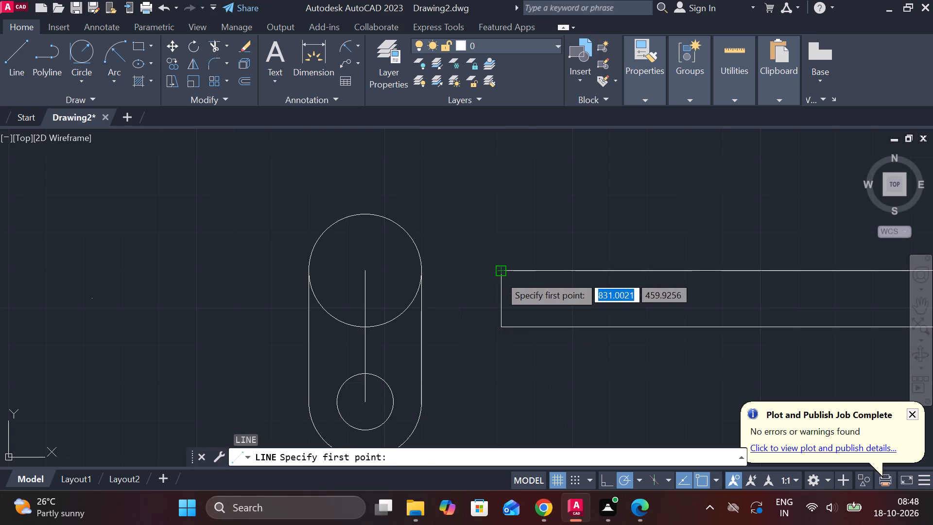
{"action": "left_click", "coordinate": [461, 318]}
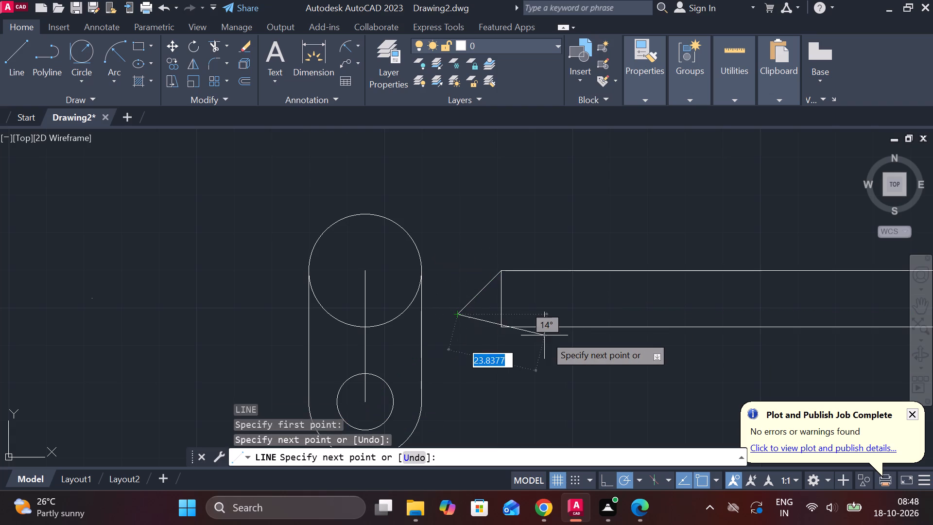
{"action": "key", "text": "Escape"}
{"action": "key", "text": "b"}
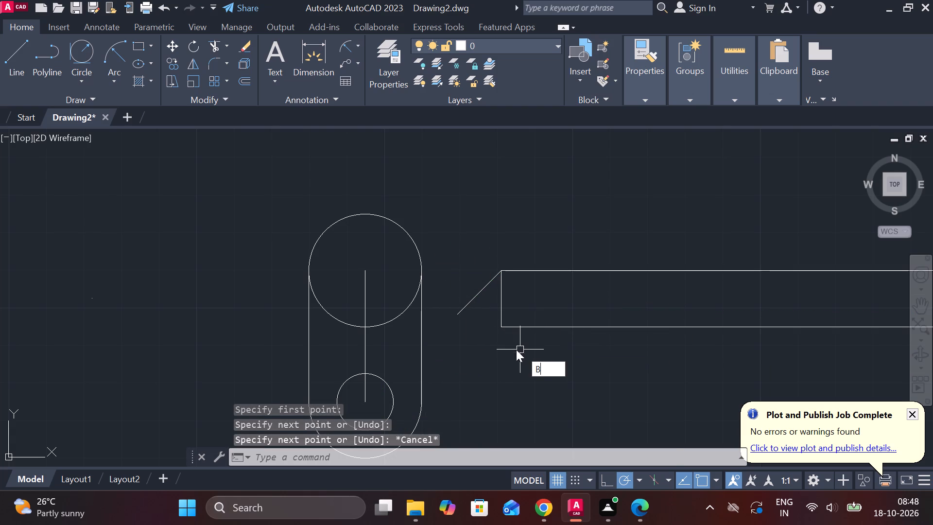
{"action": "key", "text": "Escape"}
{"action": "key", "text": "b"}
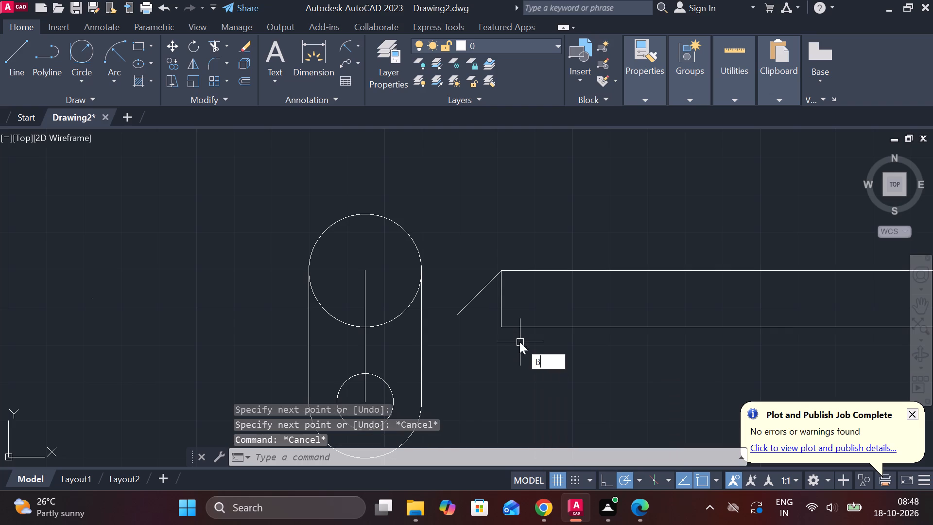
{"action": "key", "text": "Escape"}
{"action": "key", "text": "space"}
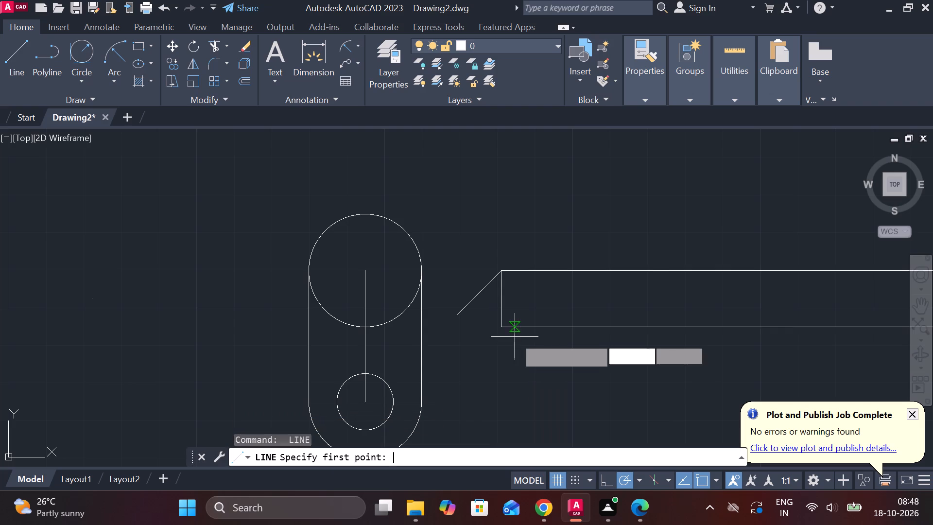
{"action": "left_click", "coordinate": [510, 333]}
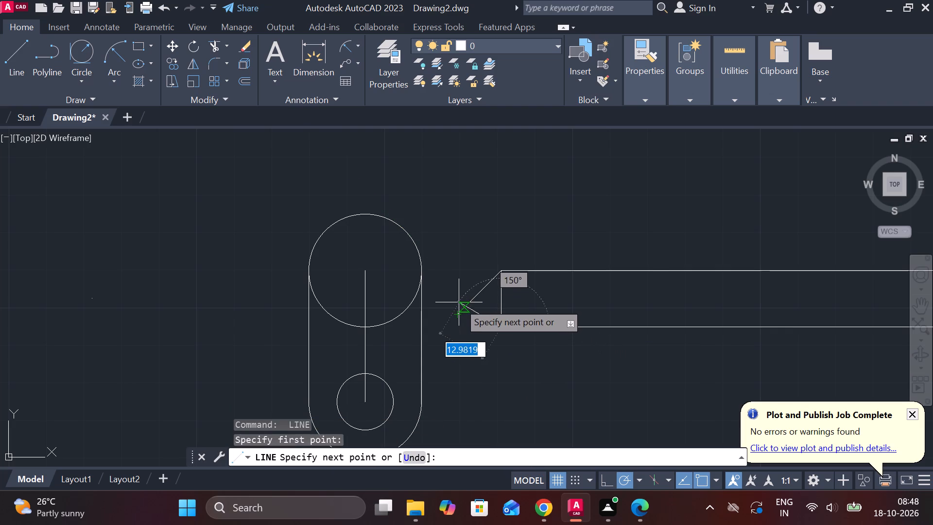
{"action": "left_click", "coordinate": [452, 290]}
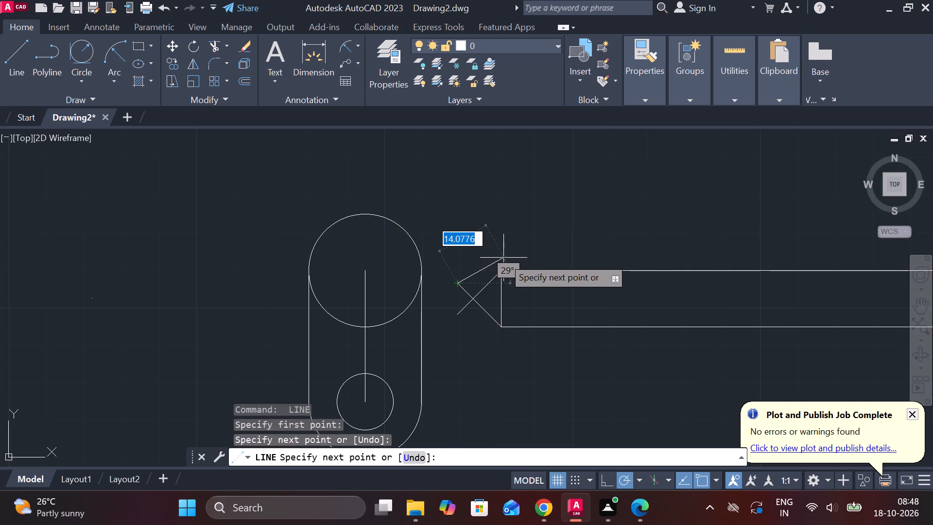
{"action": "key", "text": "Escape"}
Set the polar tracking angles to 30-degree increments (30, 60, 90, 120).
{"action": "scroll", "coordinate": [530, 251], "scroll_direction": "down", "scroll_amount": 1}
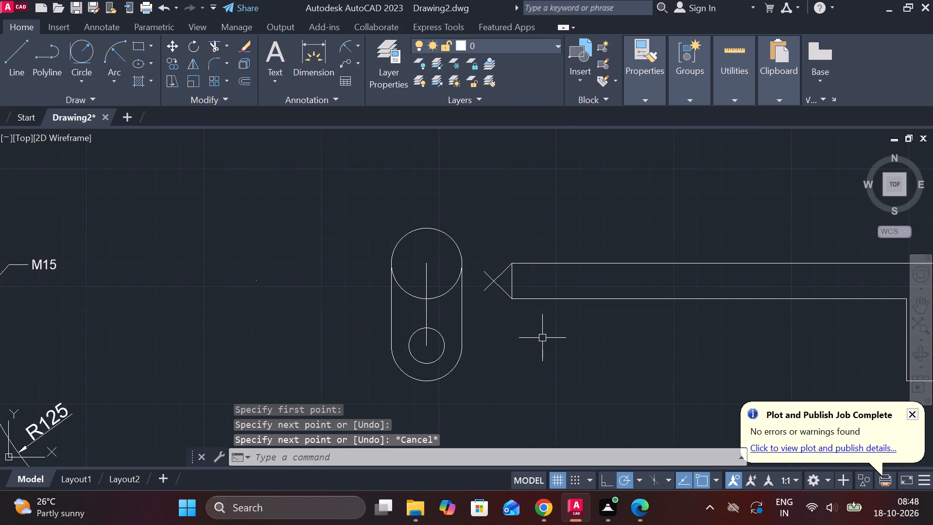
{"action": "left_click", "coordinate": [637, 478]}
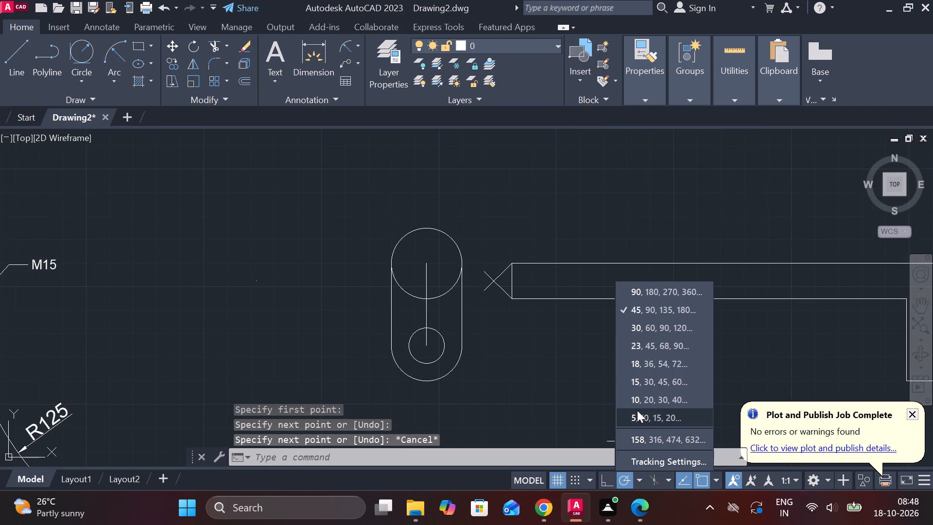
{"action": "left_click", "coordinate": [652, 329]}
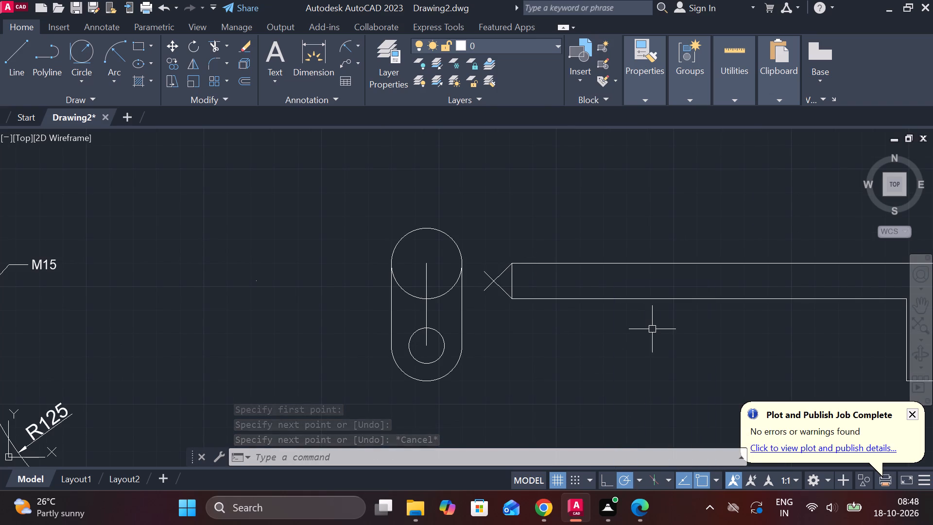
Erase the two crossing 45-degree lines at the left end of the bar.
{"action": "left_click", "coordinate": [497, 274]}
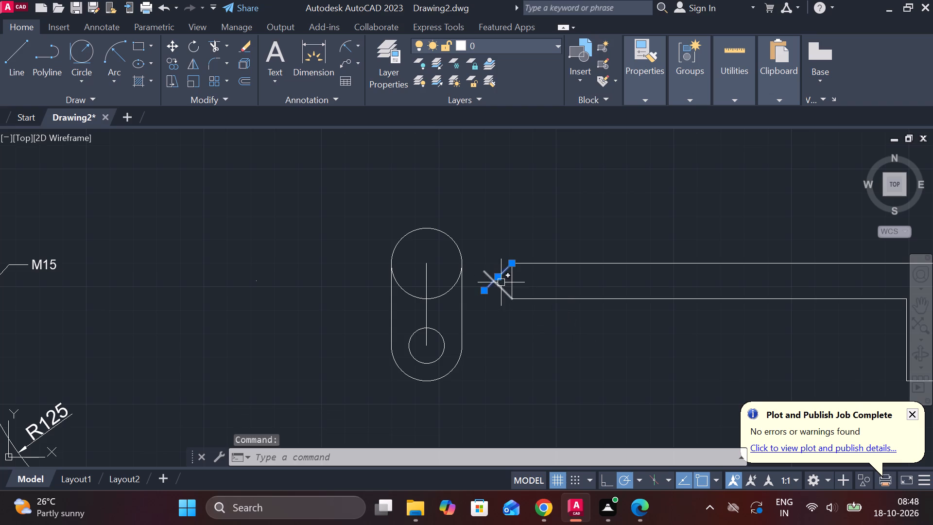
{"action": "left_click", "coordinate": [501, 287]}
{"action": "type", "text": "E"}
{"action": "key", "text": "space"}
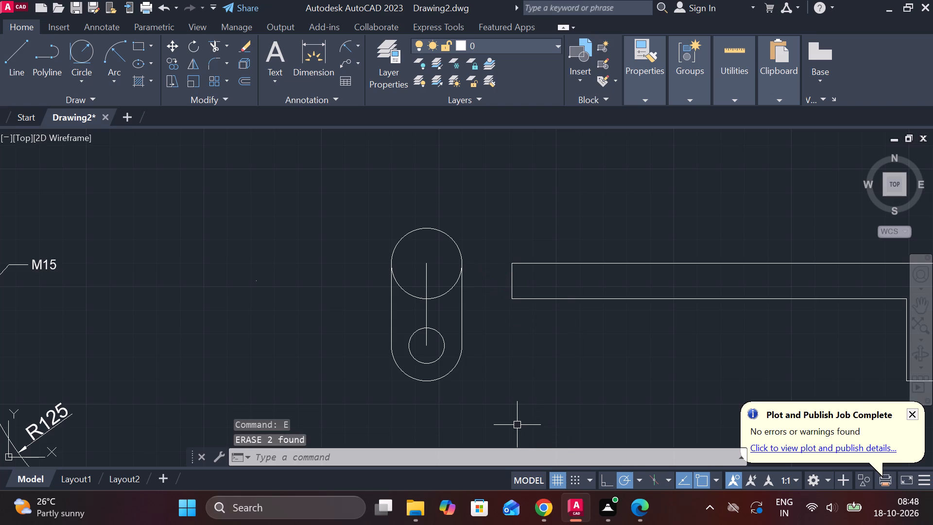
Draw two crossing lines at 30 degrees to the horizontal, leftward from the upper and lower left corners of the bar.
{"action": "key", "text": "l"}
{"action": "key", "text": "Return"}
{"action": "scroll", "coordinate": [475, 295], "scroll_direction": "up", "scroll_amount": 2}
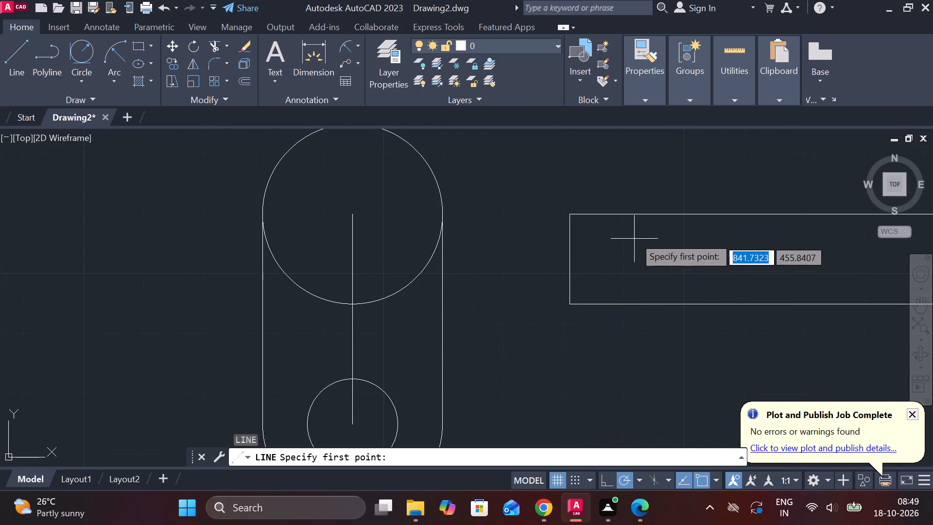
{"action": "left_click", "coordinate": [575, 218]}
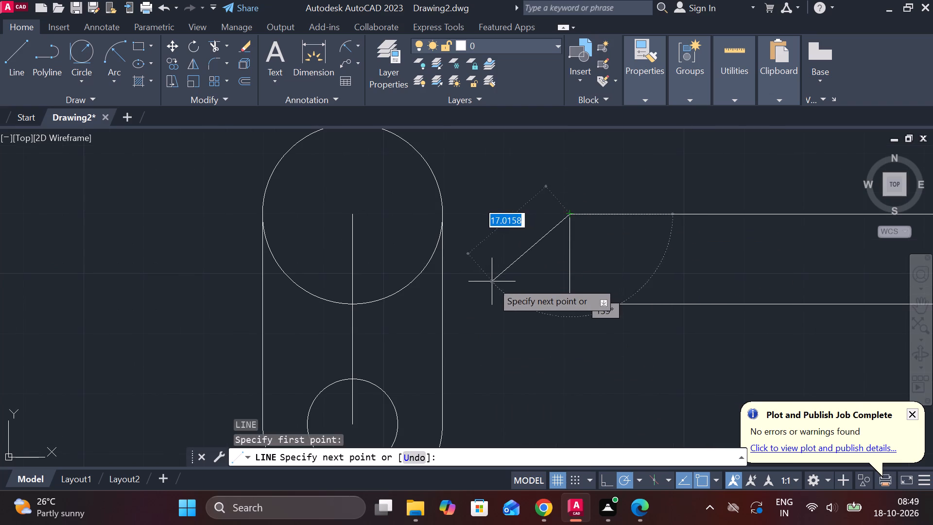
{"action": "left_click", "coordinate": [479, 268]}
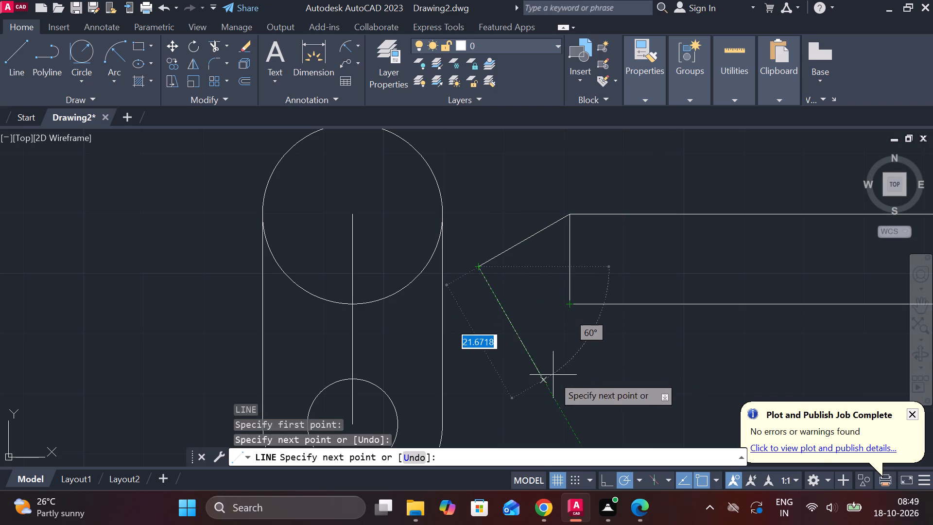
{"action": "key", "text": "Escape"}
{"action": "key", "text": "space"}
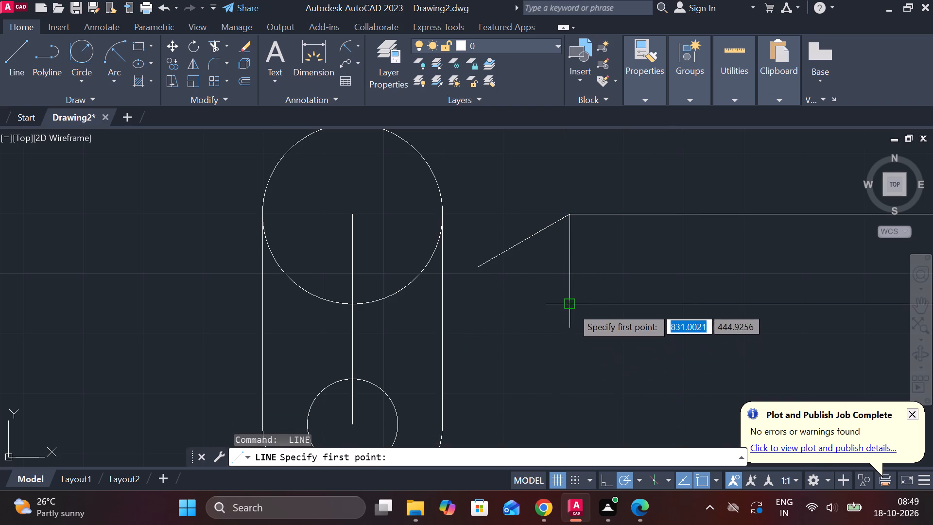
{"action": "left_click", "coordinate": [572, 307]}
{"action": "left_click", "coordinate": [459, 252]}
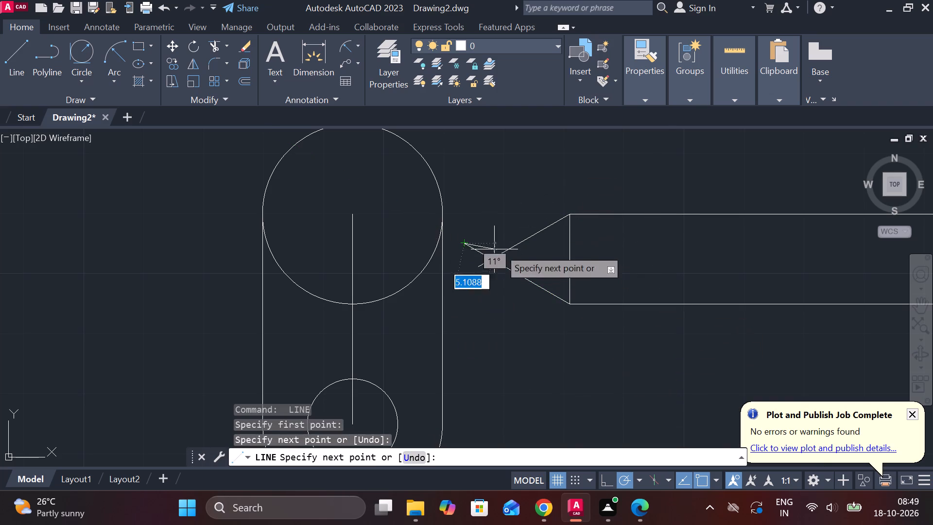
{"action": "key", "text": "Escape"}
Trim the ends of the two 30-degree lines beyond their crossing so they form a pointed tip.
{"action": "key", "text": "r"}
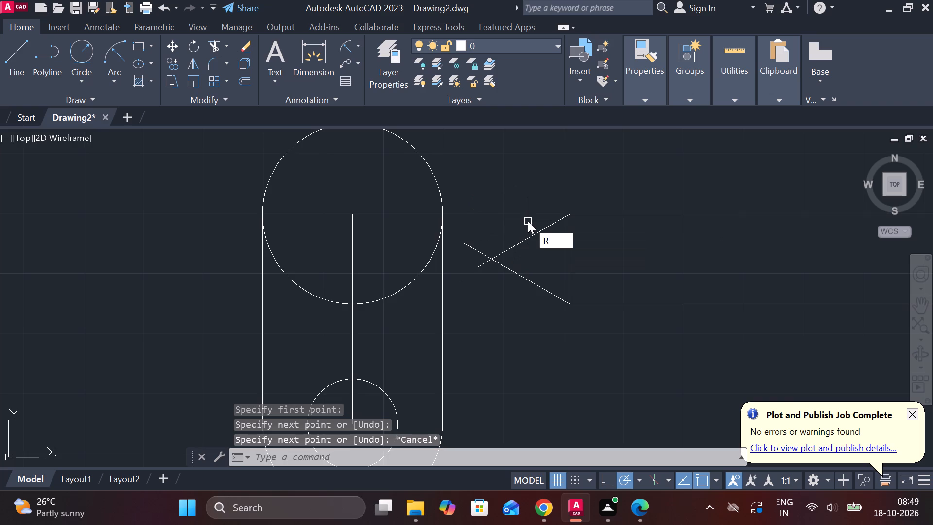
{"action": "key", "text": "Escape"}
{"action": "type", "text": "TR"}
{"action": "key", "text": "space"}
{"action": "left_click_drag", "start_coordinate": [478, 220], "coordinate": [485, 263]}
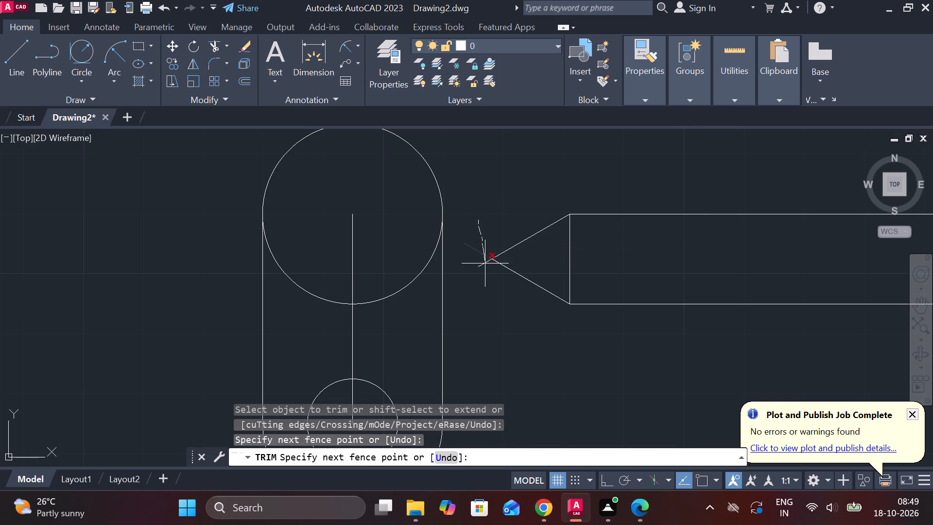
{"action": "left_click_drag", "start_coordinate": [485, 263], "coordinate": [486, 281]}
{"action": "scroll", "coordinate": [487, 289], "scroll_direction": "down", "scroll_amount": 2}
{"action": "scroll", "coordinate": [553, 332], "scroll_direction": "down", "scroll_amount": 2}
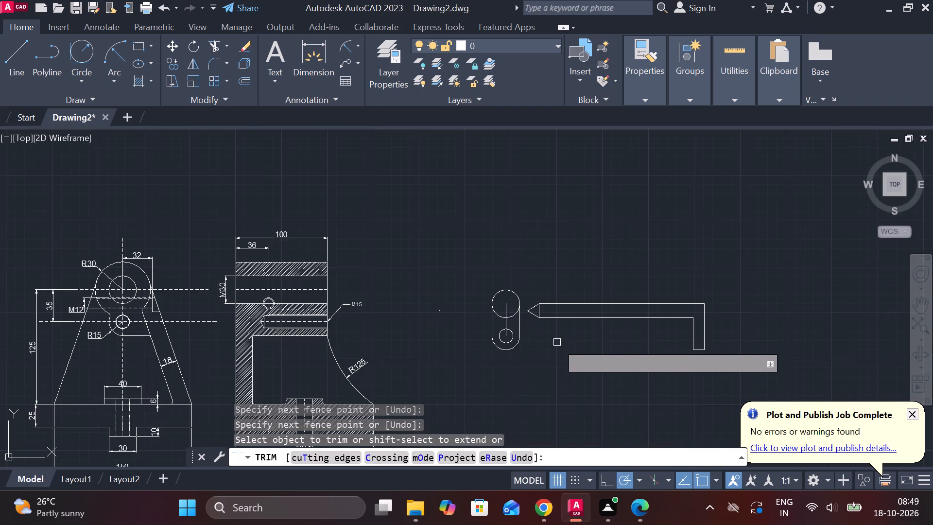
{"action": "scroll", "coordinate": [557, 349], "scroll_direction": "up", "scroll_amount": 1}
{"action": "key", "text": "Escape"}
Project horizontal lines from the top and bottom of the link's small lower circle to past the L-shaped view's vertical leg.
{"action": "middle_click_drag", "start_coordinate": [557, 345], "coordinate": [460, 318]}
{"action": "key", "text": "l"}
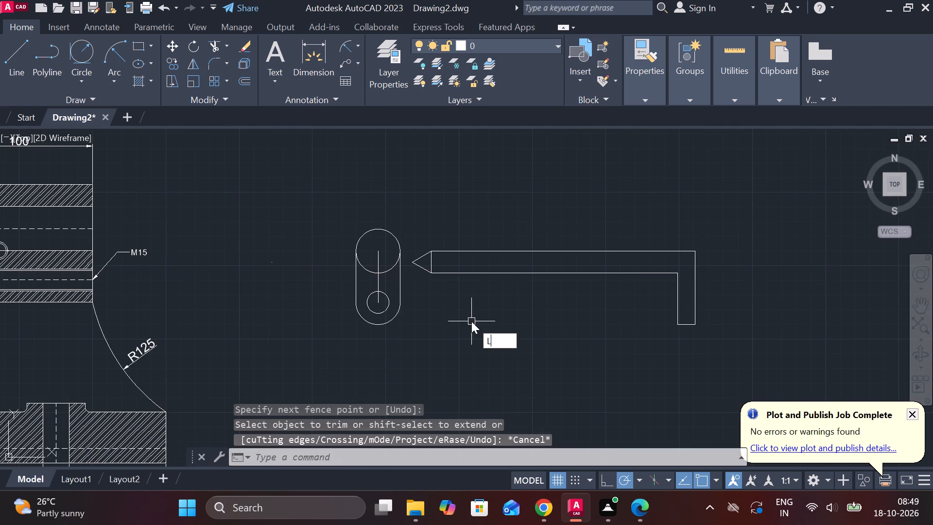
{"action": "key", "text": "Return"}
{"action": "left_click", "coordinate": [375, 288]}
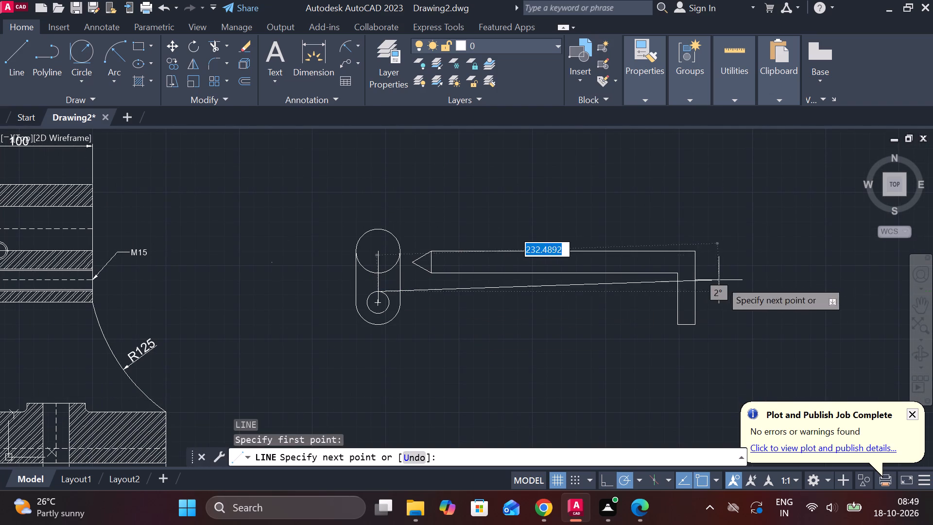
{"action": "left_click", "coordinate": [736, 286]}
{"action": "key", "text": "Escape"}
{"action": "key", "text": "space"}
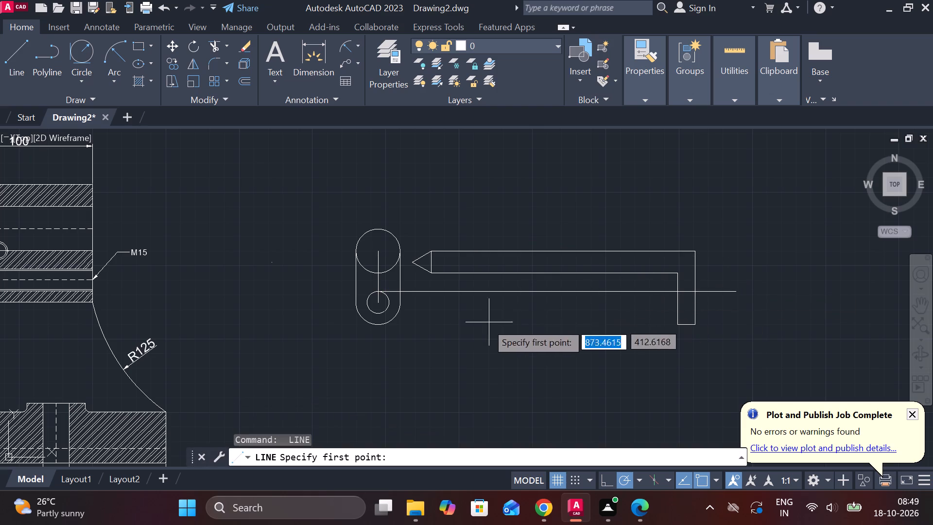
{"action": "left_click", "coordinate": [377, 315]}
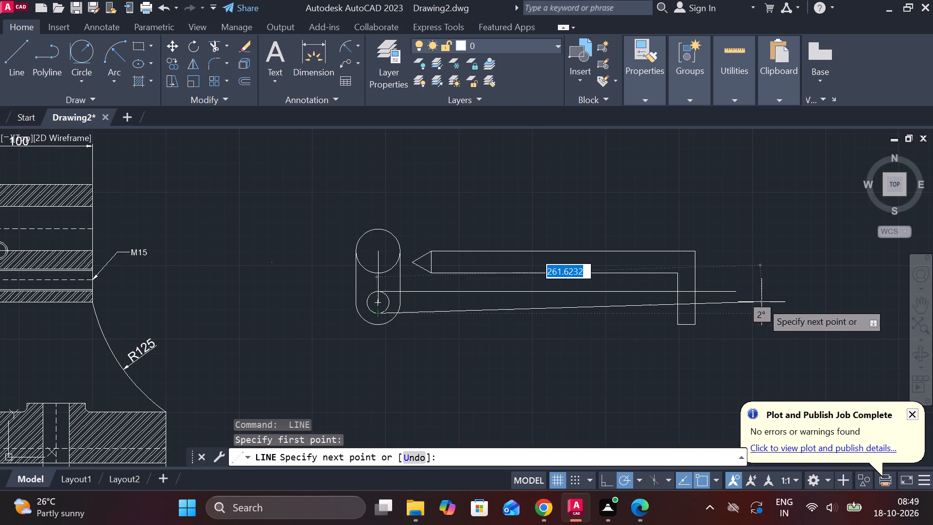
{"action": "left_click", "coordinate": [761, 307]}
{"action": "key", "text": "Escape"}
Trim the two projection lines beyond the vertical leg's outer edge and between the link and the leg.
{"action": "type", "text": "TR"}
{"action": "key", "text": "space"}
{"action": "left_click_drag", "start_coordinate": [714, 260], "coordinate": [733, 359]}
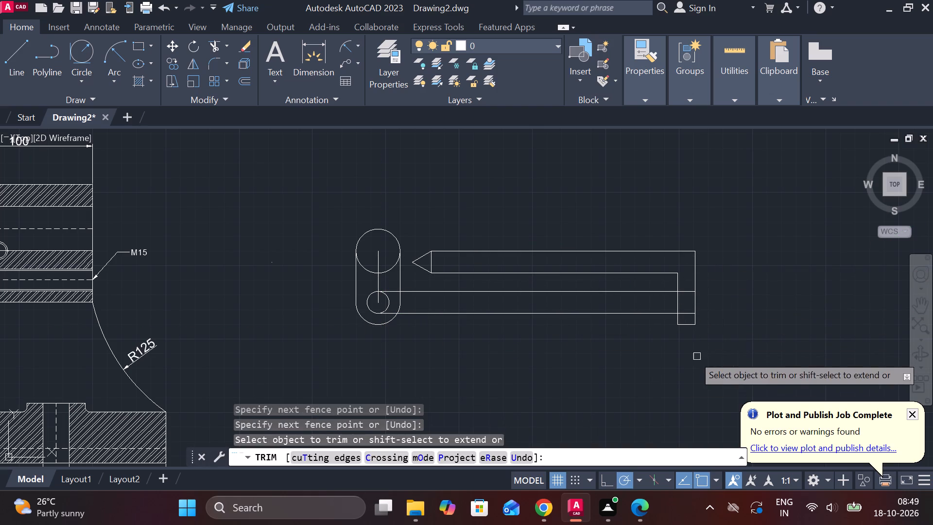
{"action": "left_click_drag", "start_coordinate": [644, 288], "coordinate": [647, 350]}
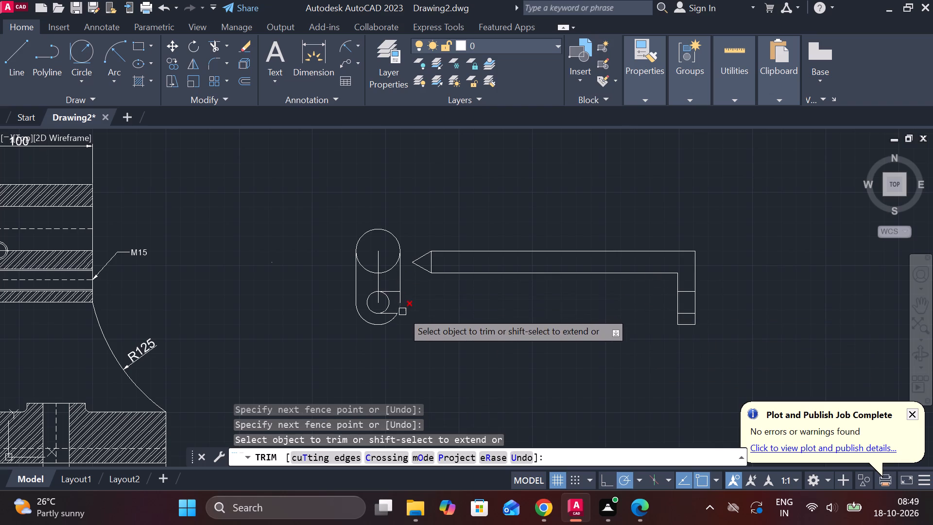
{"action": "key", "text": "Escape"}
Erase the two leftover projection line pieces inside the link beside the small lower circle.
{"action": "scroll", "coordinate": [364, 300], "scroll_direction": "up", "scroll_amount": 2}
{"action": "left_click", "coordinate": [438, 280]}
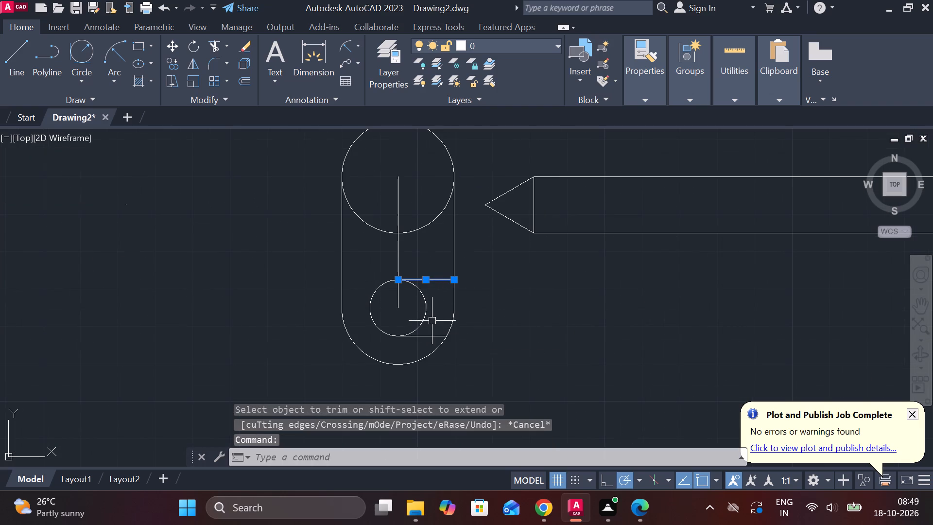
{"action": "left_click", "coordinate": [431, 335]}
{"action": "type", "text": "E"}
{"action": "key", "text": "space"}
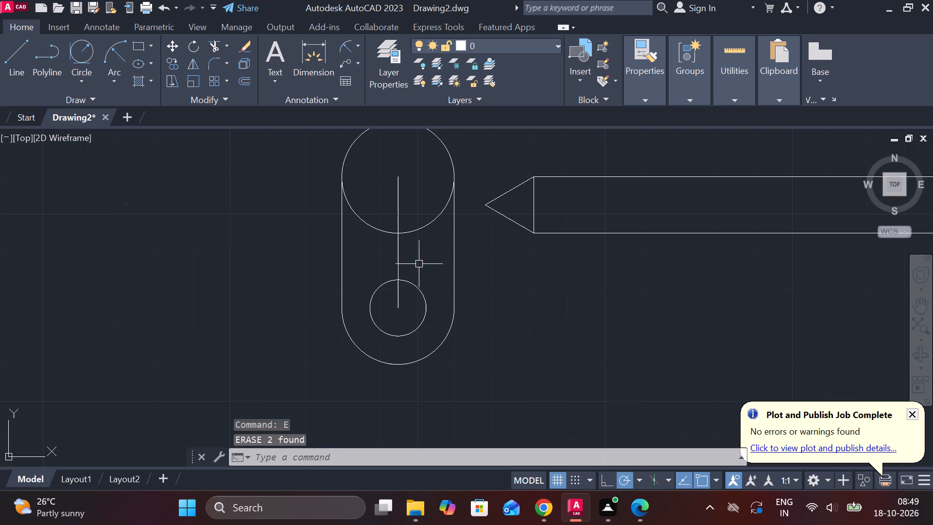
{"action": "middle_click_drag", "start_coordinate": [423, 263], "coordinate": [436, 303]}
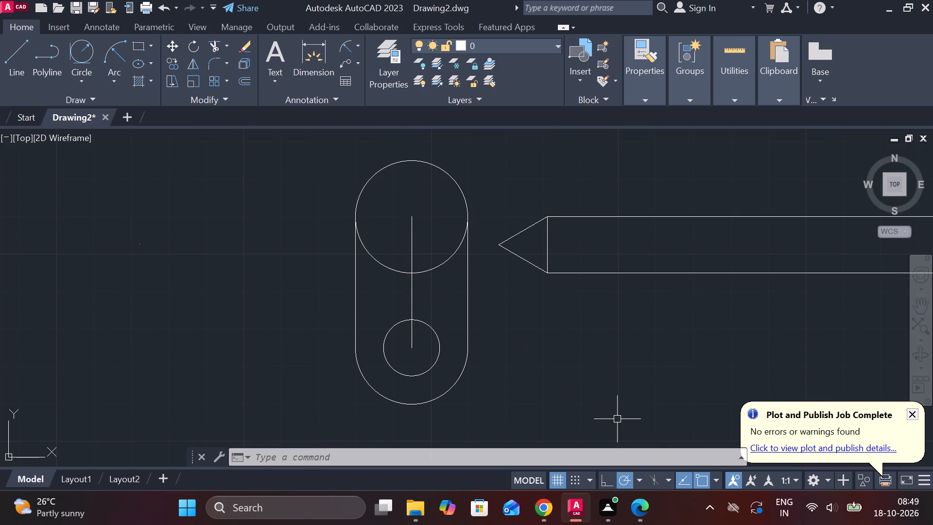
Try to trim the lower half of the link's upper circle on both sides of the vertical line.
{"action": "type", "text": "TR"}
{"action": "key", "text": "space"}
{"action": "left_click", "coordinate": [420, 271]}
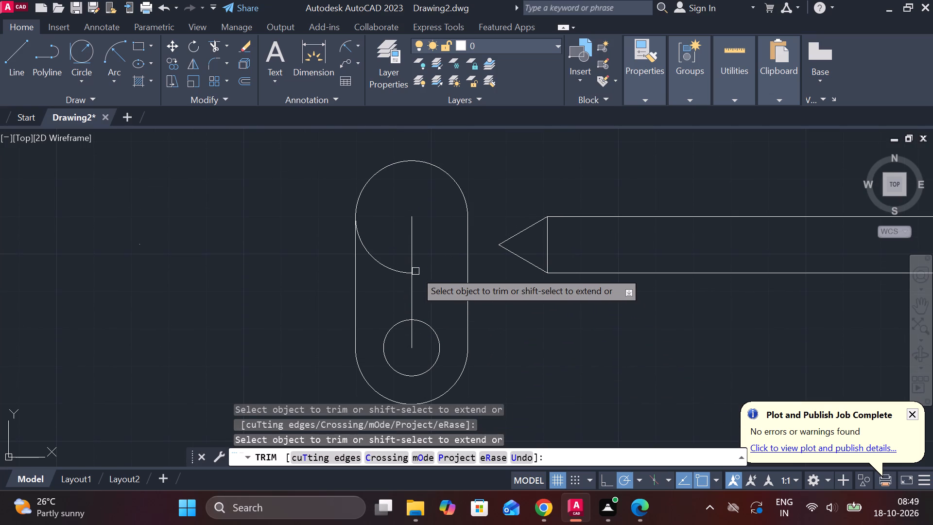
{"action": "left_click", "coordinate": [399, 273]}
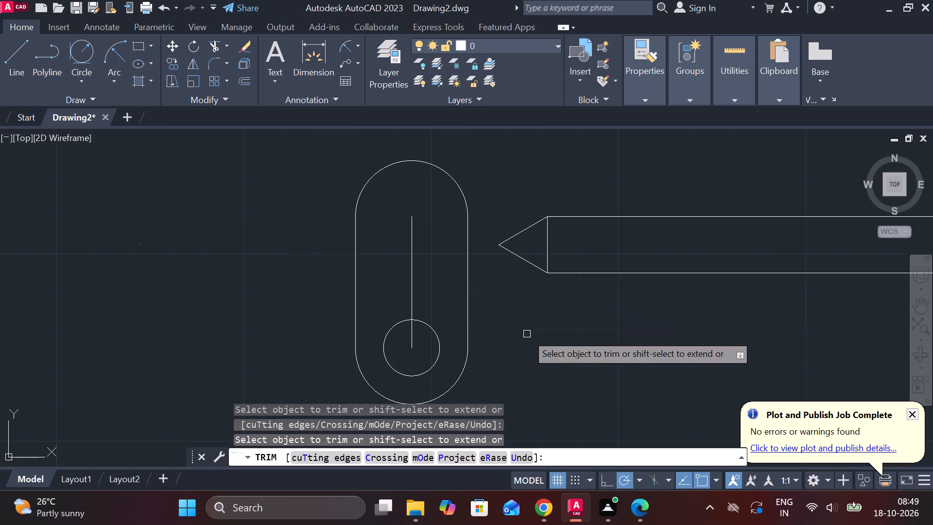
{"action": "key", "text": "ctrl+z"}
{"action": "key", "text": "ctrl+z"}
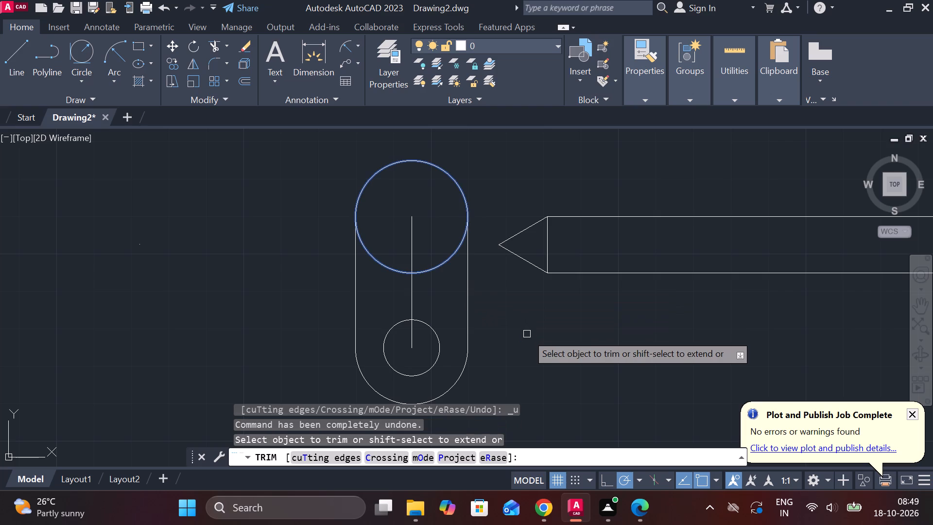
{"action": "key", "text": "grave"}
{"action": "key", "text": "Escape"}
Draw a horizontal line across the diameter of the link's upper circle, between its two side quadrants.
{"action": "key", "text": "l"}
{"action": "key", "text": "Return"}
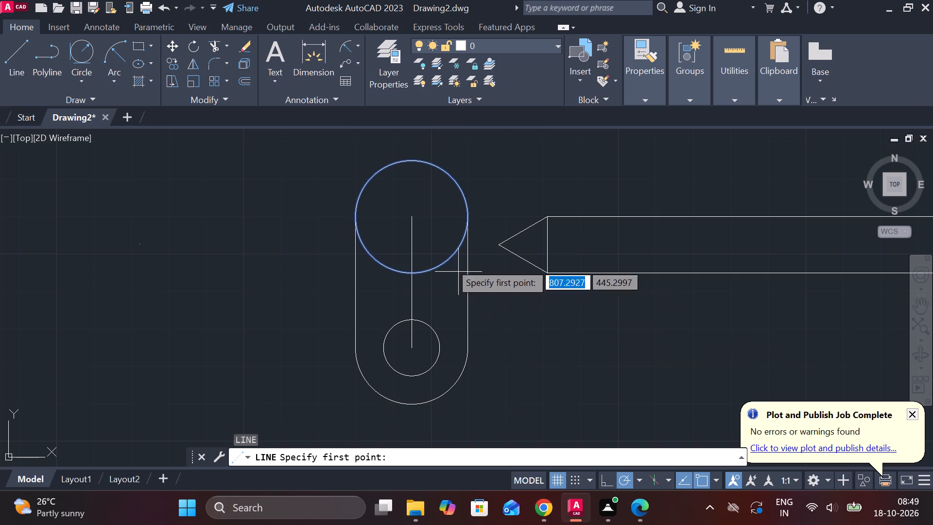
{"action": "left_click", "coordinate": [355, 222]}
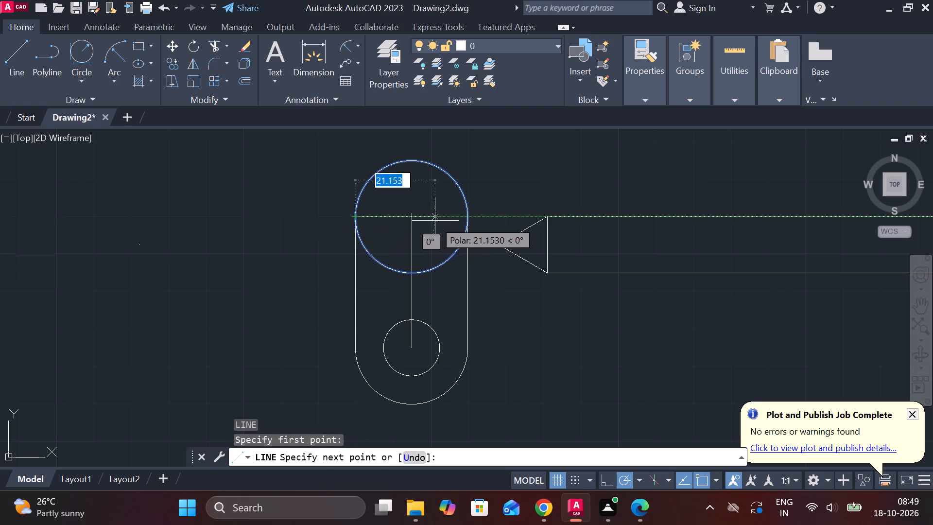
{"action": "left_click", "coordinate": [472, 218]}
{"action": "key", "text": "Escape"}
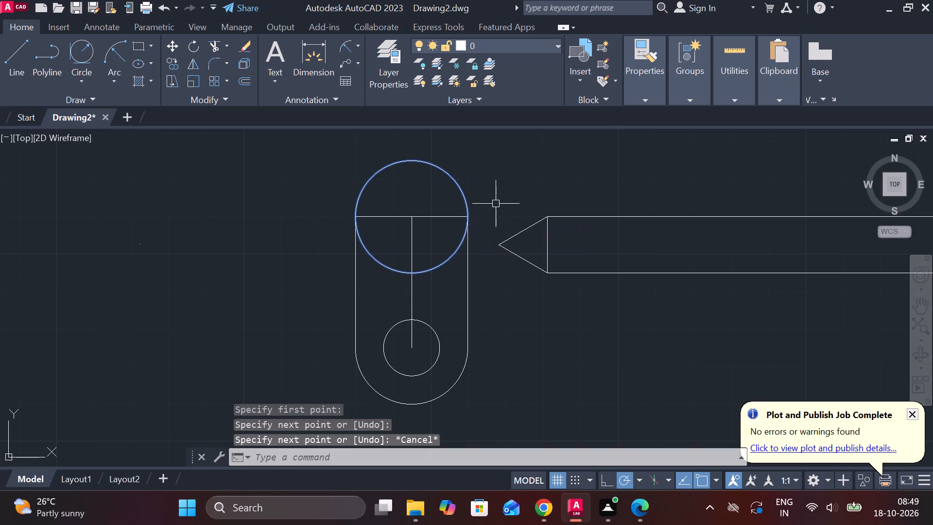
{"action": "left_click", "coordinate": [437, 266]}
{"action": "key", "text": "Escape"}
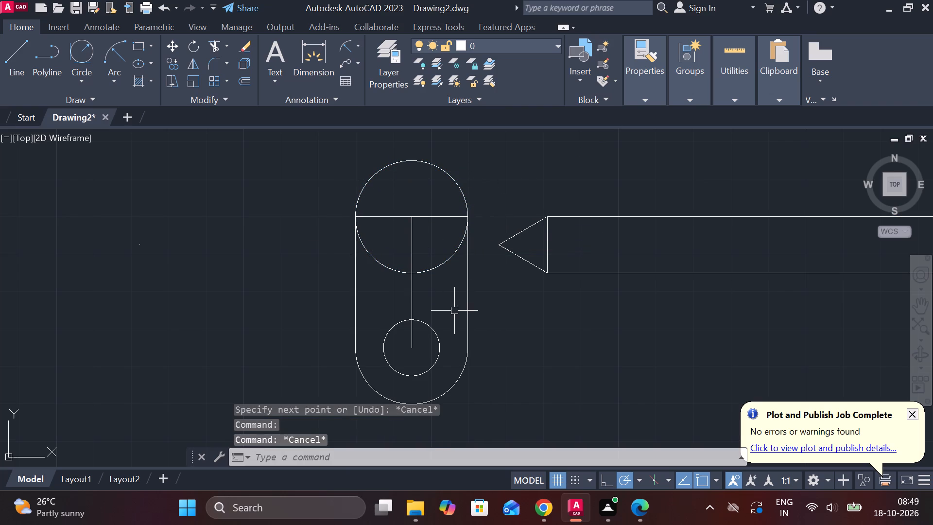
Trim the lower half of the upper circle below the horizontal diameter line.
{"action": "type", "text": "TR"}
{"action": "key", "text": "space"}
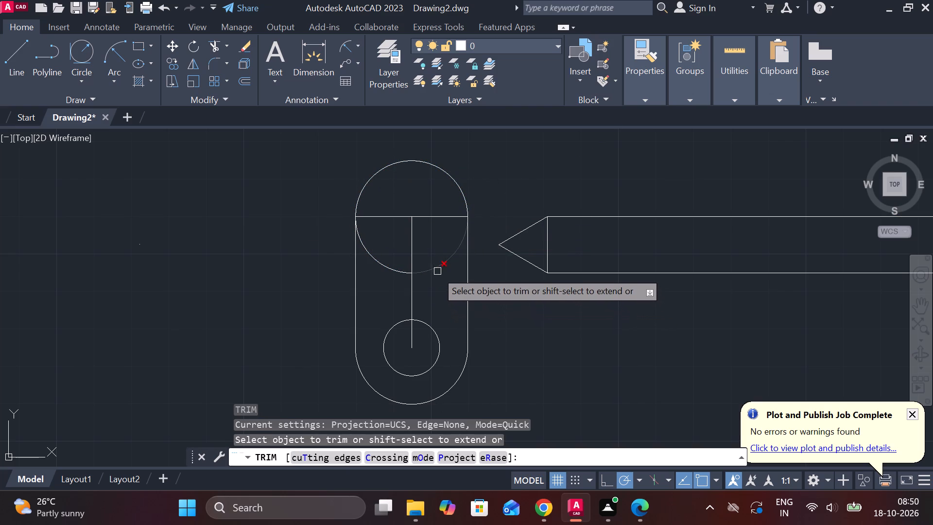
{"action": "left_click", "coordinate": [436, 271]}
{"action": "left_click", "coordinate": [397, 274]}
{"action": "key", "text": "Escape"}
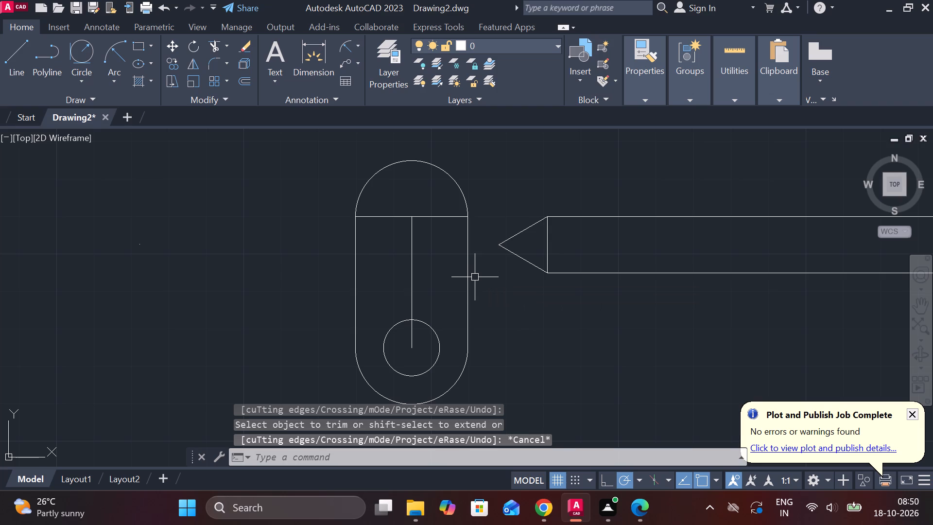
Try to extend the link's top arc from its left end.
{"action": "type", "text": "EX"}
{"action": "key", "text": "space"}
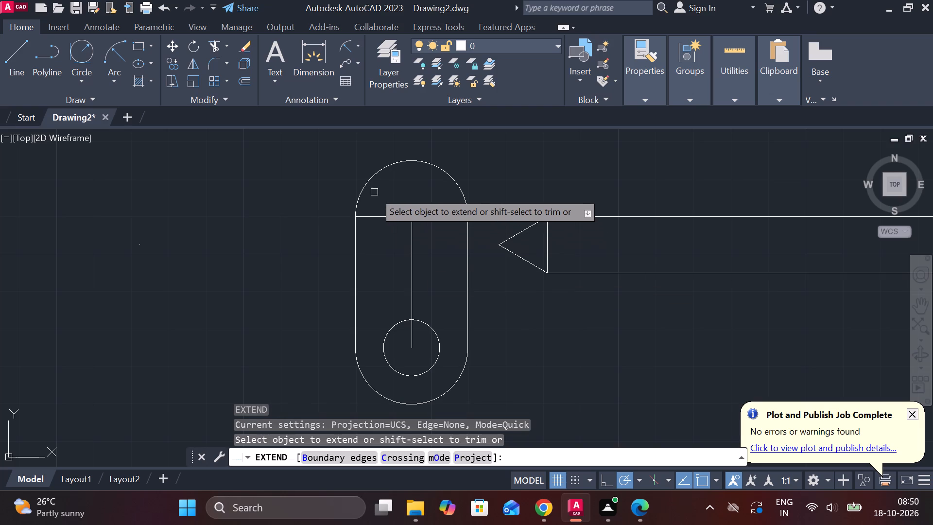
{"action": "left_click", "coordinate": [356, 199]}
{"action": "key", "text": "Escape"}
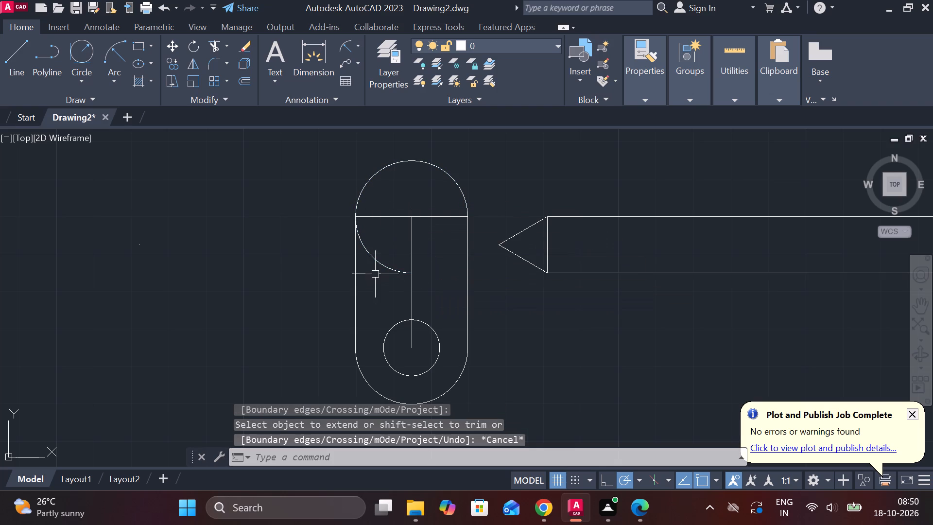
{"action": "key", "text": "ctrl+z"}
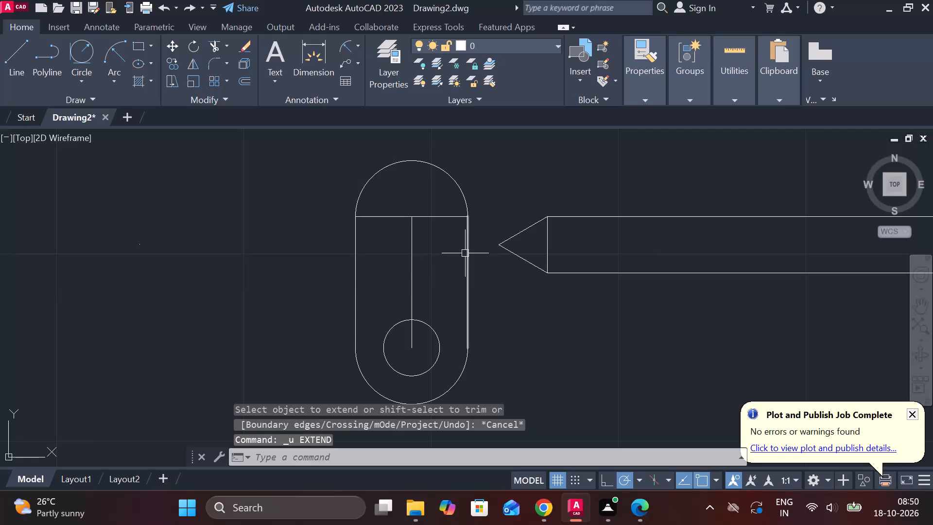
Draw a circle centred on the horizontal diameter line's midpoint, with its radius reaching the line's end.
{"action": "key", "text": "Escape"}
{"action": "type", "text": "C"}
{"action": "key", "text": "space"}
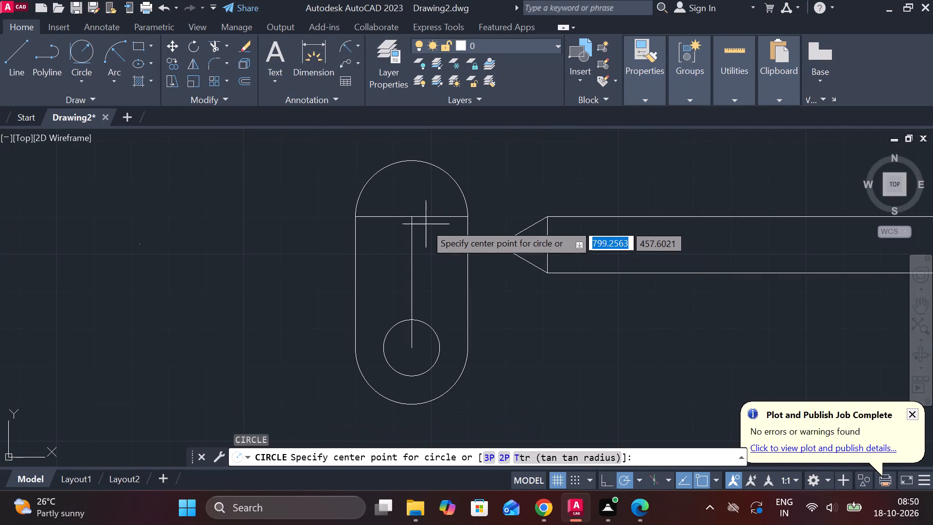
{"action": "left_click", "coordinate": [408, 218]}
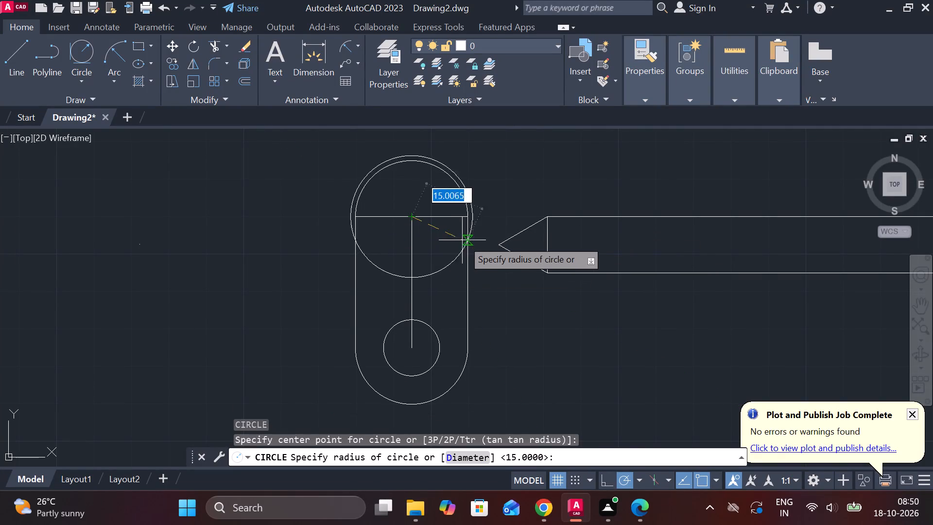
{"action": "left_click", "coordinate": [466, 220]}
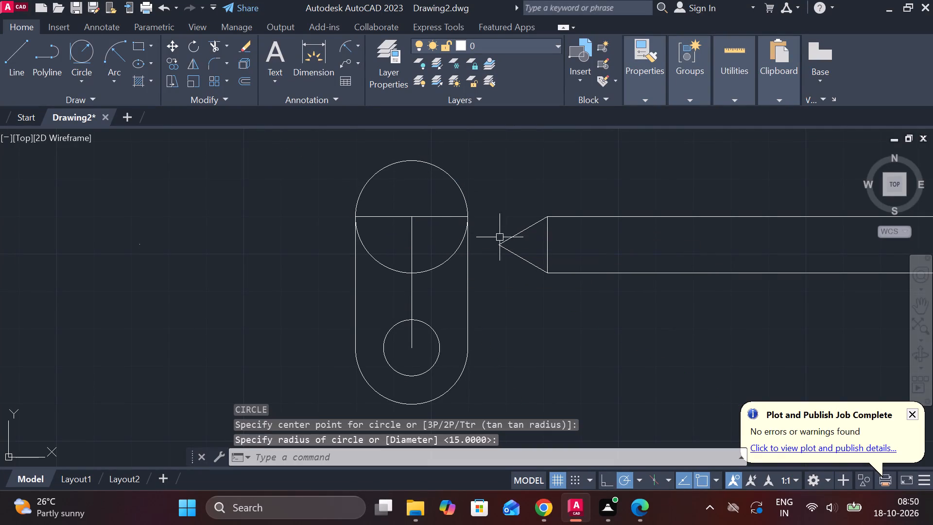
Trim the new circle's upper half above the diameter line, where it overlaps the link's top arc.
{"action": "type", "text": "TR"}
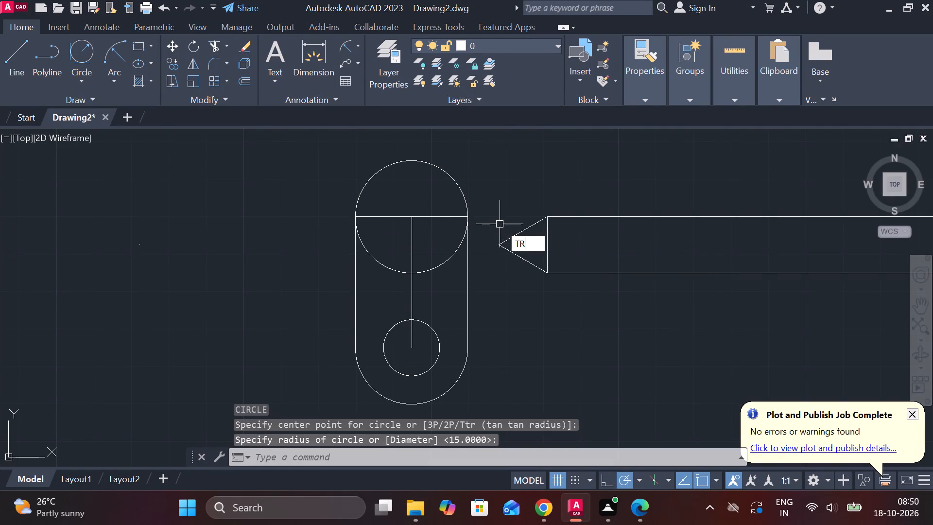
{"action": "key", "text": "space"}
{"action": "left_click", "coordinate": [460, 190]}
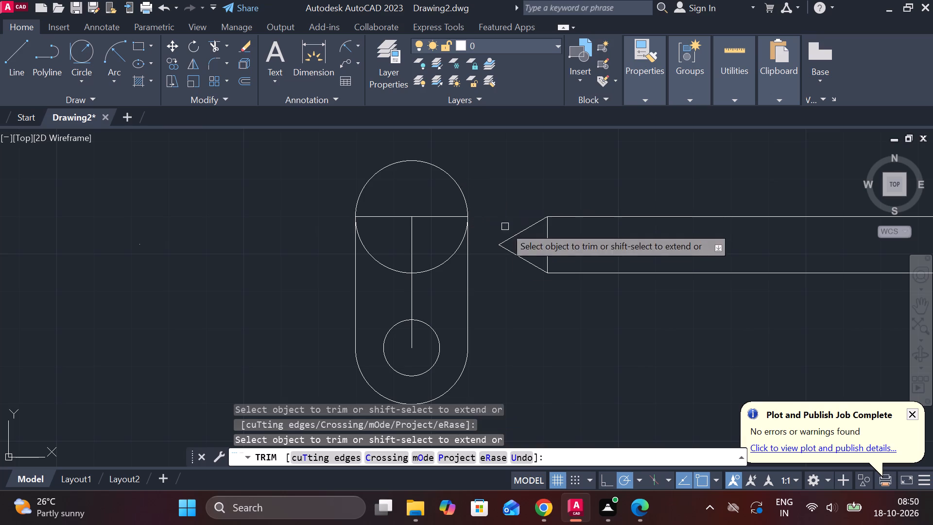
{"action": "key", "text": "Escape"}
Set the linetype of the lower semicircle below the diameter line to DASHED.
{"action": "left_click", "coordinate": [442, 264]}
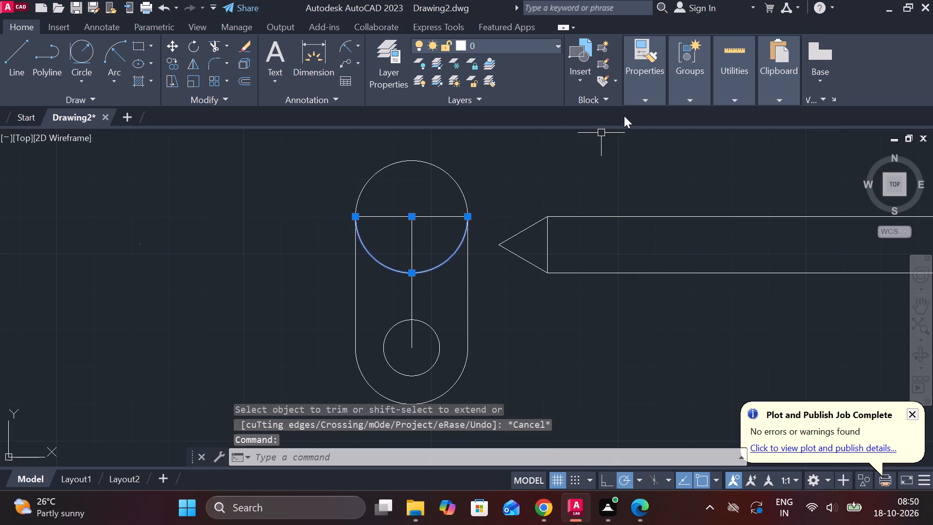
{"action": "left_click", "coordinate": [637, 98]}
{"action": "left_click", "coordinate": [750, 157]}
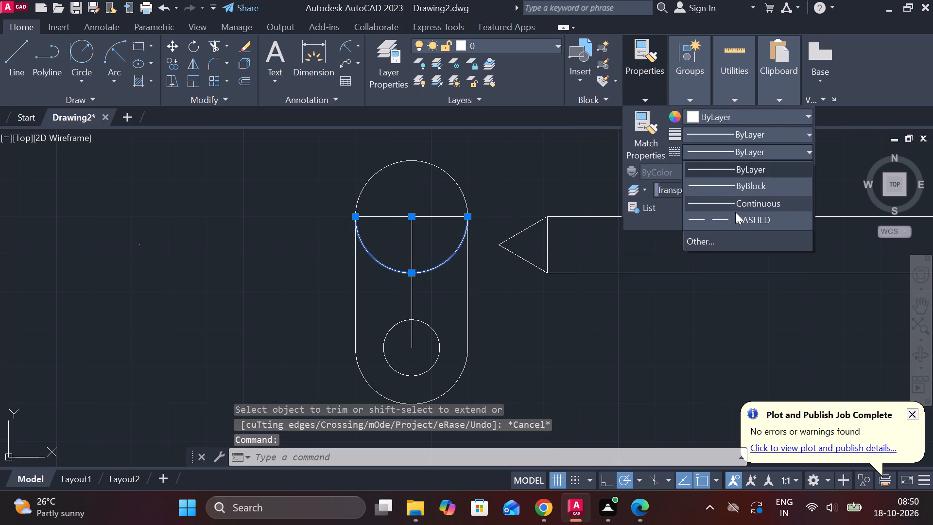
{"action": "left_click", "coordinate": [731, 218]}
{"action": "key", "text": "Escape"}
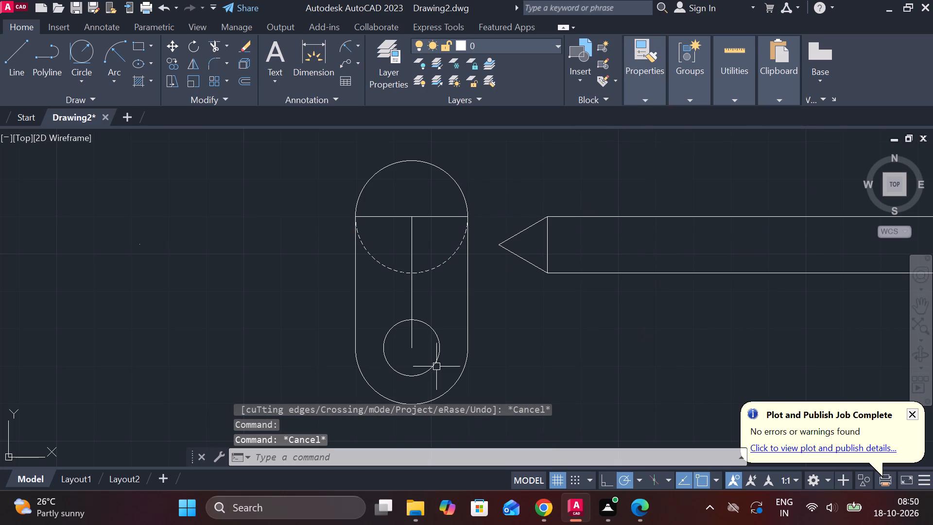
Lengthen the link's vertical centre line at both ends past the rounded top and bottom outlines.
{"action": "left_click", "coordinate": [411, 303]}
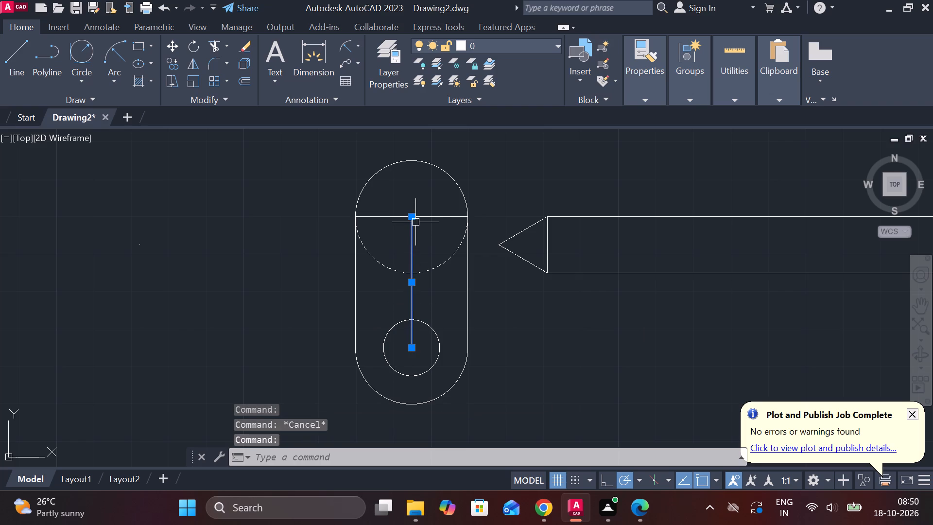
{"action": "left_click", "coordinate": [445, 257]}
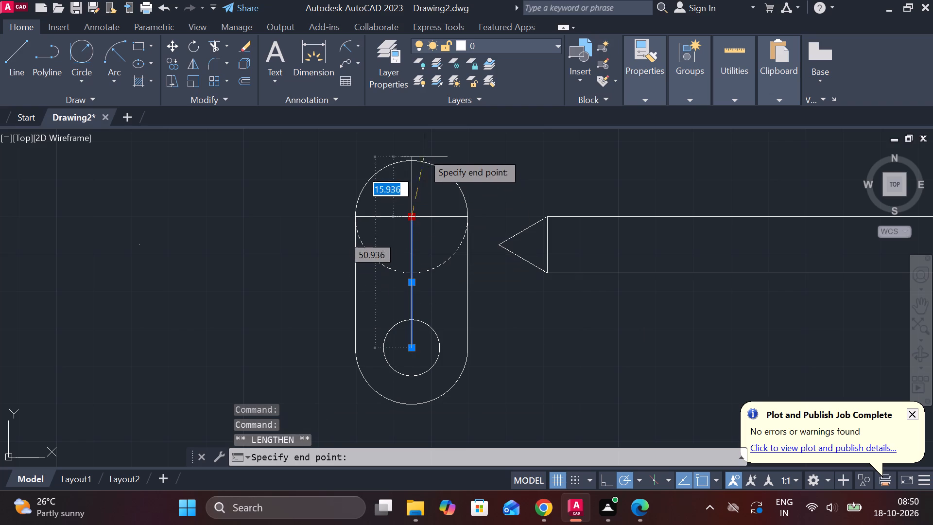
{"action": "left_click", "coordinate": [423, 140]}
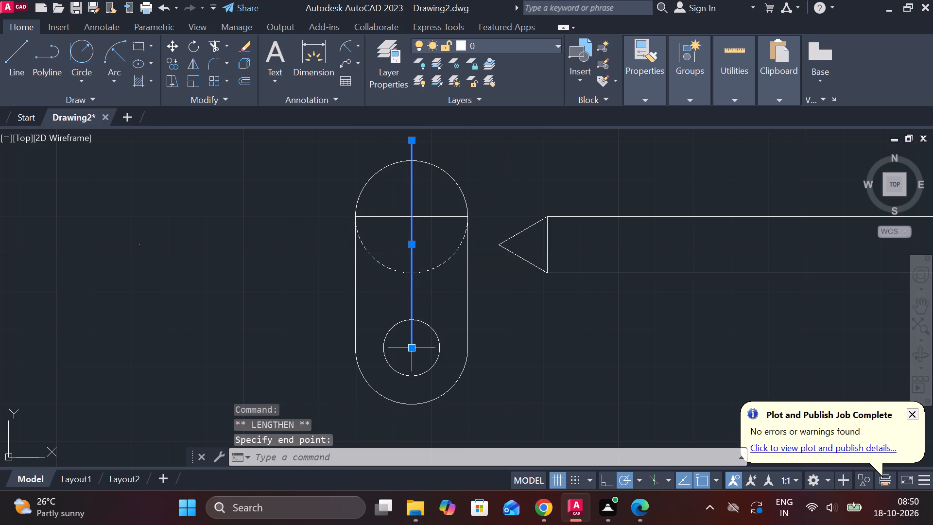
{"action": "left_click", "coordinate": [433, 388]}
{"action": "left_click", "coordinate": [425, 436]}
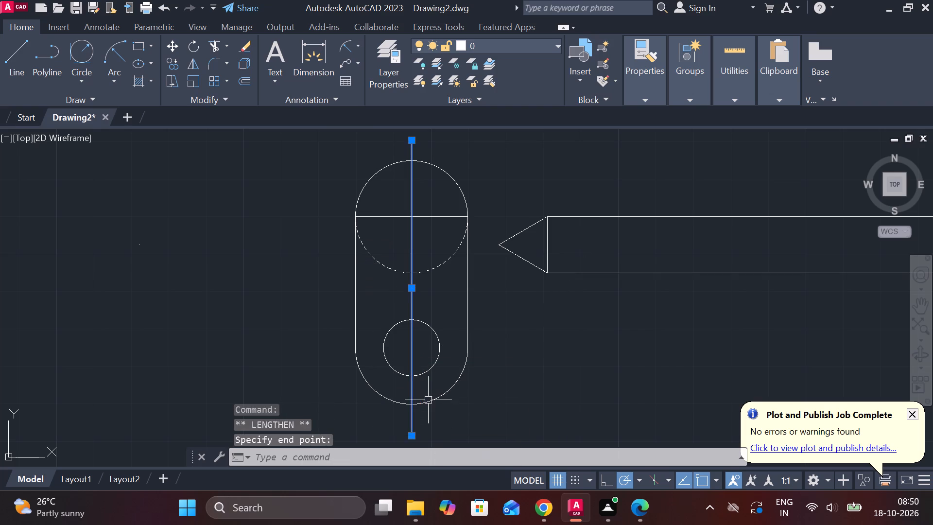
{"action": "key", "text": "Escape"}
Draw a horizontal centre line through the centre of the link's small lower circle, reaching past both side edges.
{"action": "key", "text": "l"}
{"action": "key", "text": "Return"}
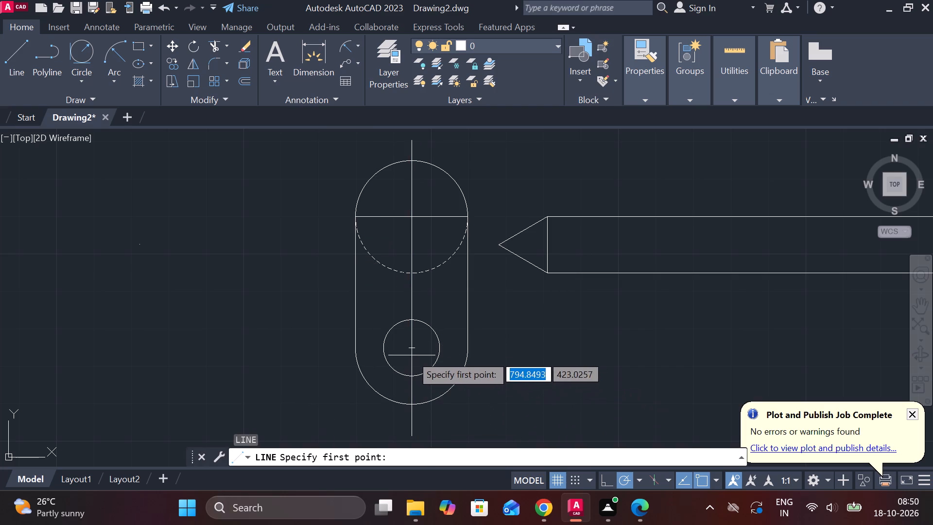
{"action": "left_click", "coordinate": [331, 352]}
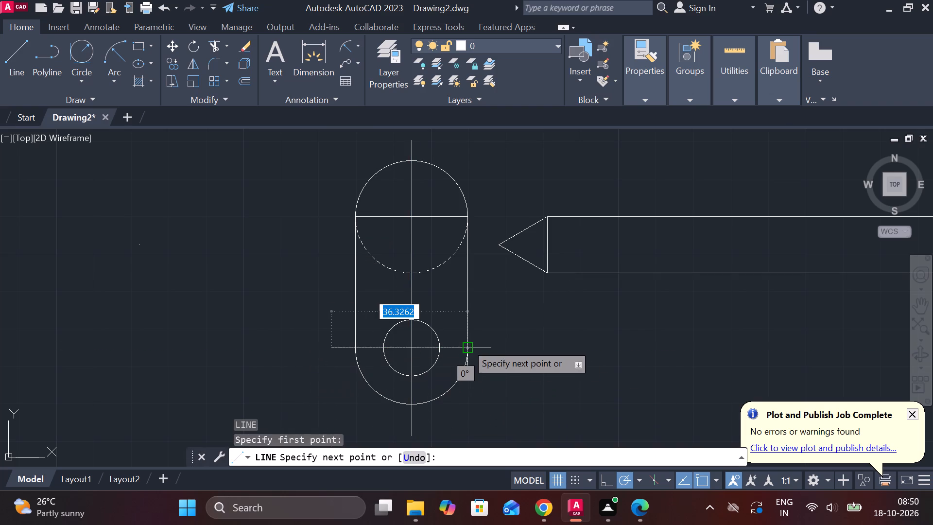
{"action": "left_click", "coordinate": [497, 344]}
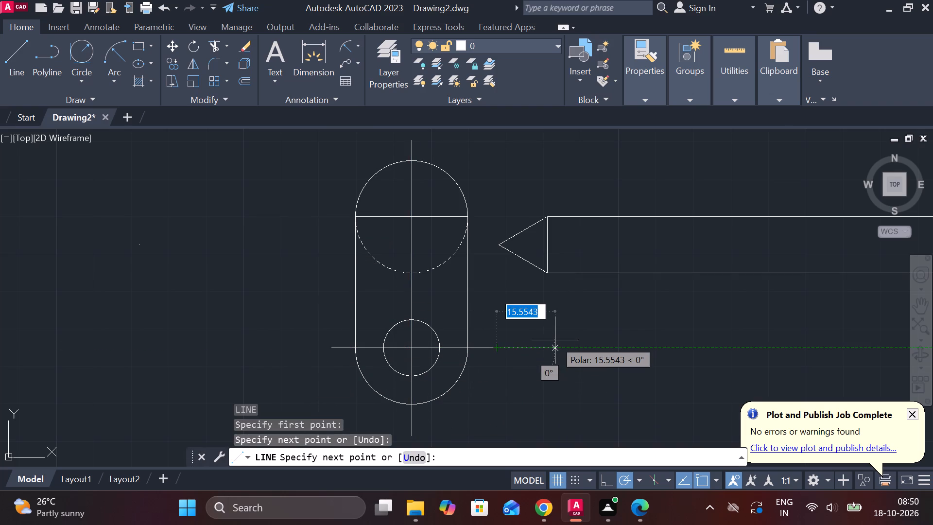
{"action": "key", "text": "Escape"}
Set the linetype of the two horizontal hole lines in the L-shaped view's vertical leg to DASHED.
{"action": "scroll", "coordinate": [555, 340], "scroll_direction": "down", "scroll_amount": 1}
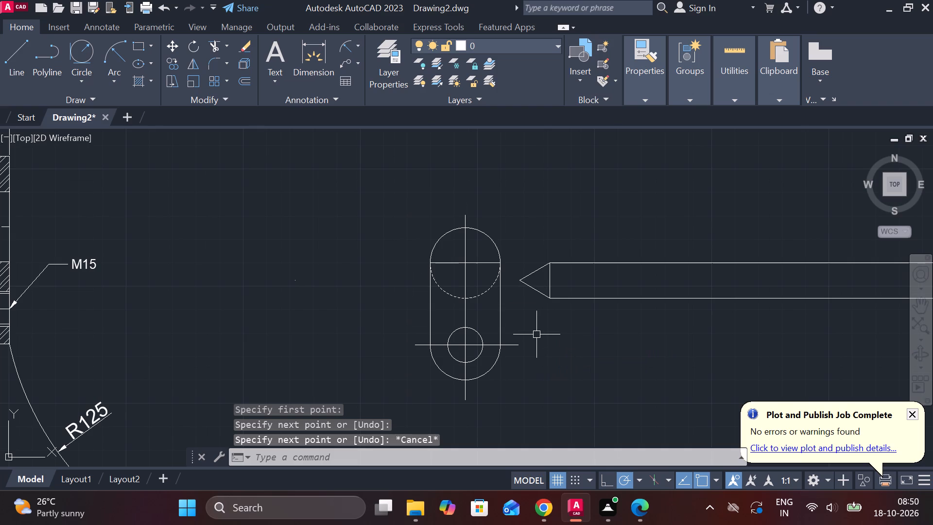
{"action": "middle_click_drag", "start_coordinate": [543, 337], "coordinate": [475, 379]}
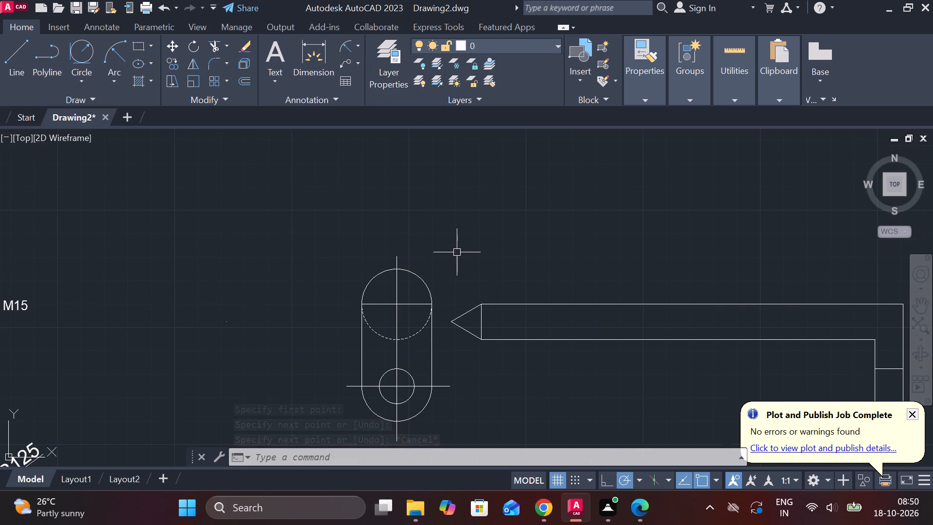
{"action": "scroll", "coordinate": [536, 275], "scroll_direction": "down", "scroll_amount": 1}
{"action": "middle_click_drag", "start_coordinate": [580, 272], "coordinate": [264, 228]}
{"action": "scroll", "coordinate": [434, 279], "scroll_direction": "up", "scroll_amount": 2}
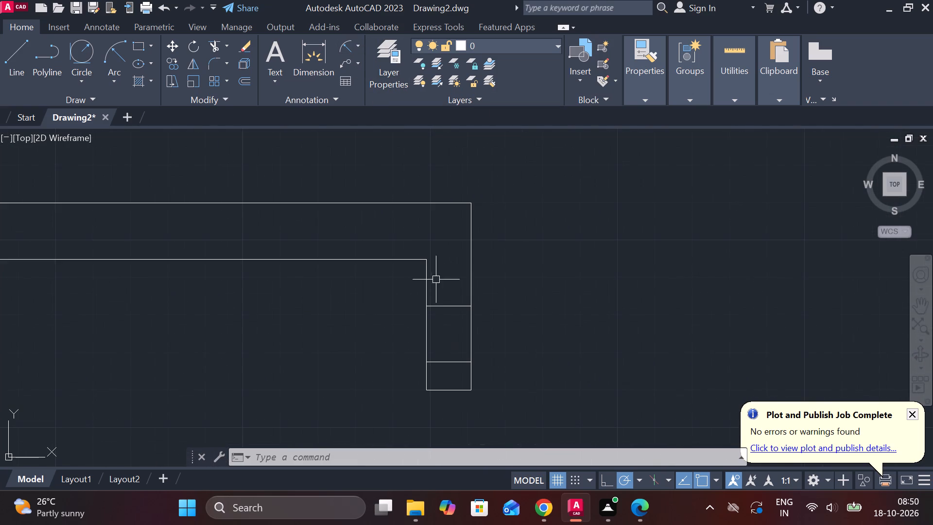
{"action": "left_click", "coordinate": [448, 306]}
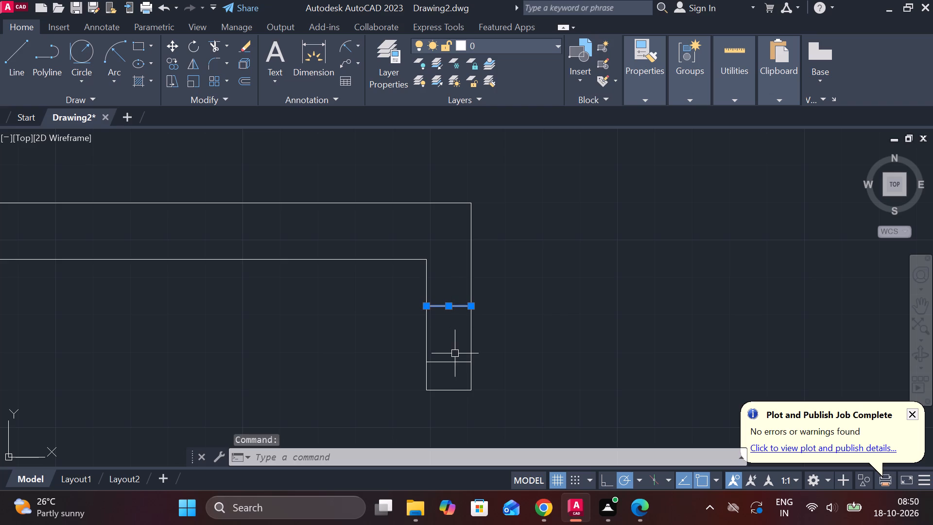
{"action": "left_click", "coordinate": [452, 364]}
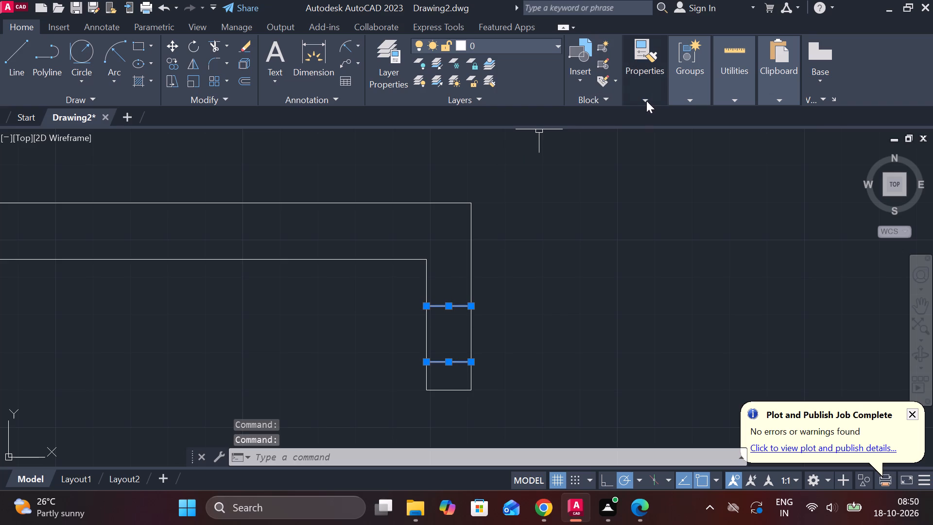
{"action": "left_click", "coordinate": [646, 101]}
{"action": "left_click", "coordinate": [712, 147]}
{"action": "left_click", "coordinate": [705, 217]}
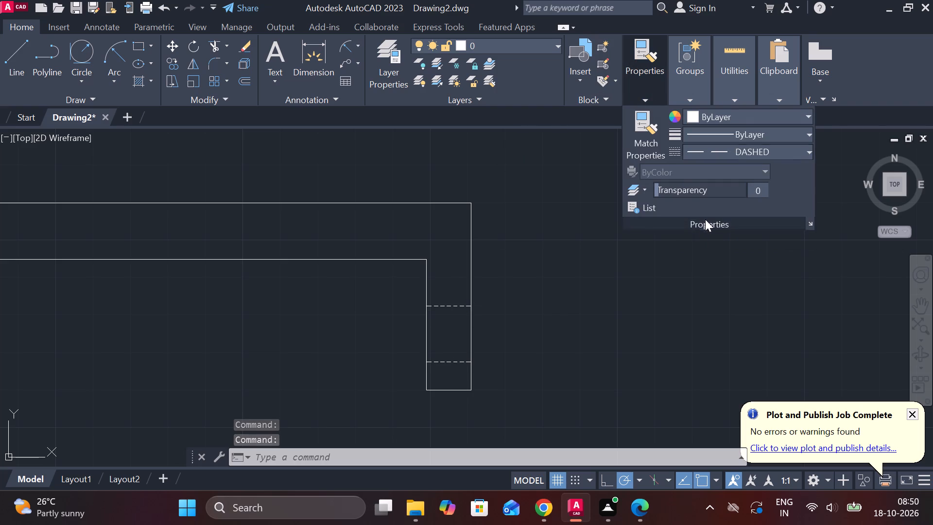
{"action": "key", "text": "Escape"}
Draw a horizontal line level with the link's small circle centre, running across and past the L-shaped view's vertical leg.
{"action": "key", "text": "l"}
{"action": "key", "text": "Return"}
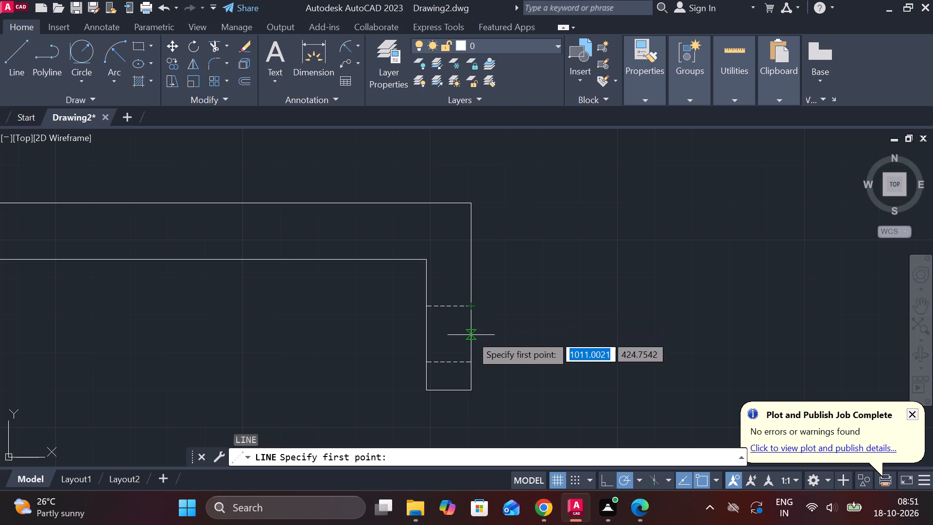
{"action": "scroll", "coordinate": [482, 330], "scroll_direction": "down", "scroll_amount": 2}
{"action": "middle_click_drag", "start_coordinate": [373, 344], "coordinate": [468, 318]}
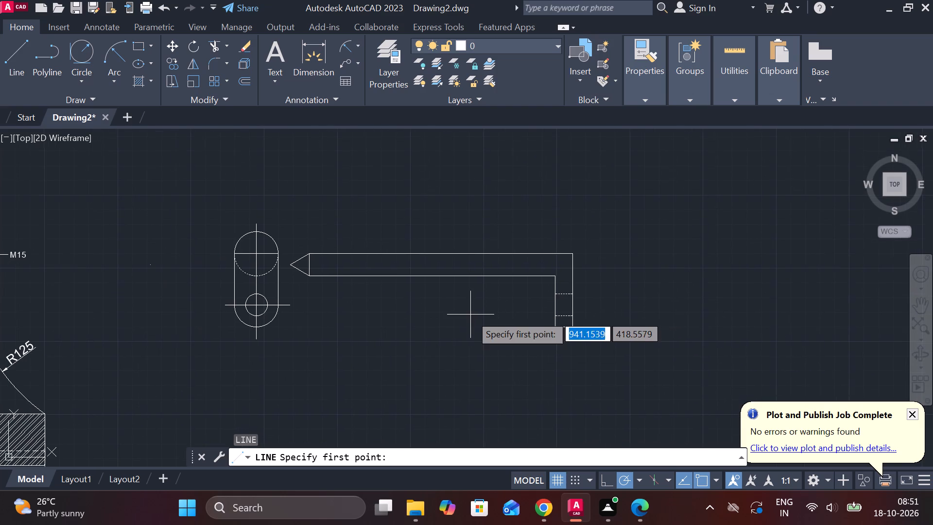
{"action": "left_click", "coordinate": [296, 304]}
{"action": "left_click", "coordinate": [670, 304]}
{"action": "key", "text": "Escape"}
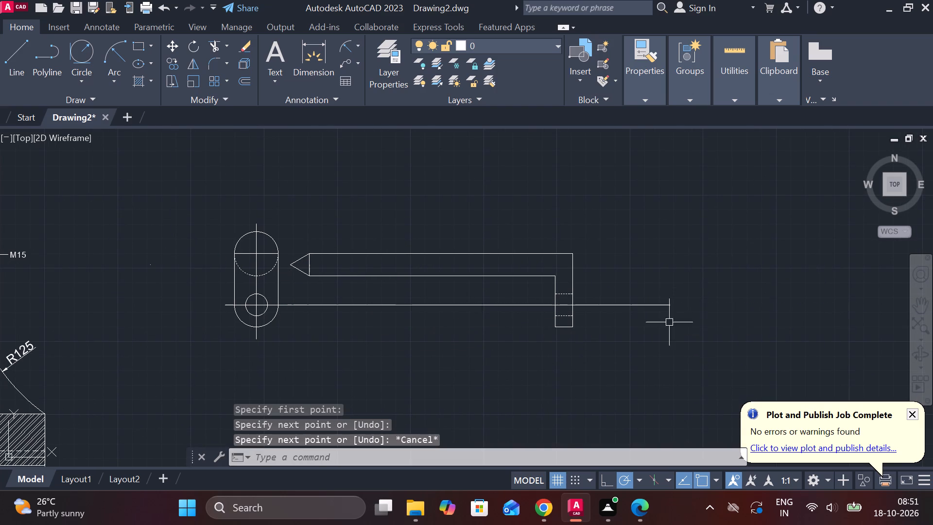
Trim the horizontal line on both sides so only the part inside the L-shaped view's vertical leg remains.
{"action": "type", "text": "T"}
{"action": "key", "text": "space"}
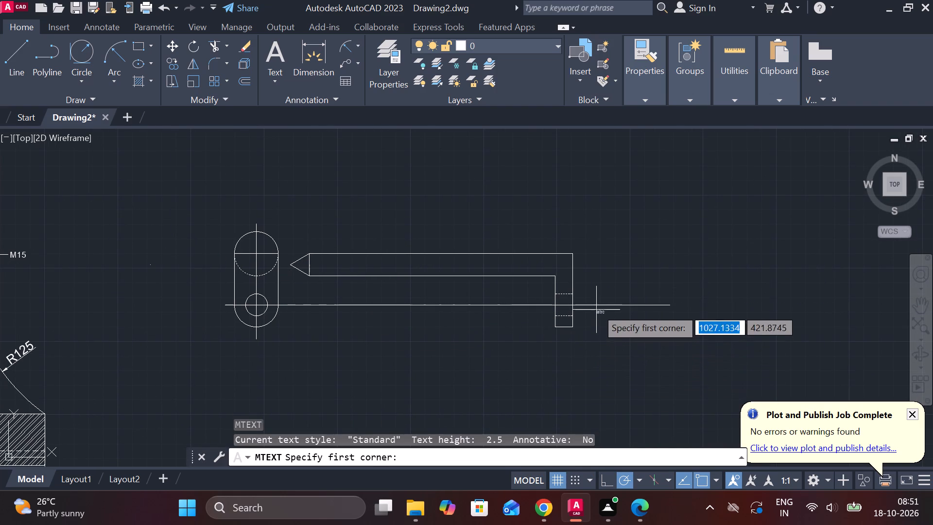
{"action": "key", "text": "Escape"}
{"action": "type", "text": "TR"}
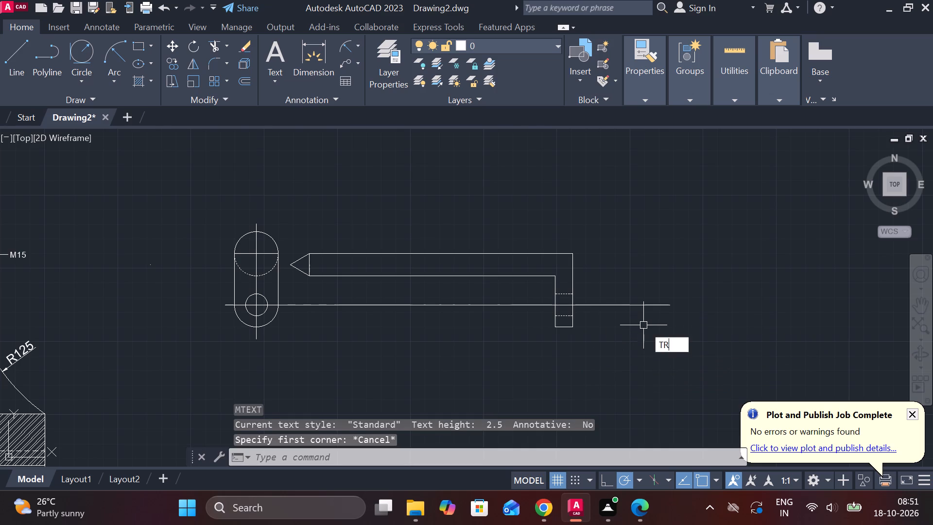
{"action": "key", "text": "space"}
{"action": "left_click", "coordinate": [621, 301]}
{"action": "left_click", "coordinate": [619, 319]}
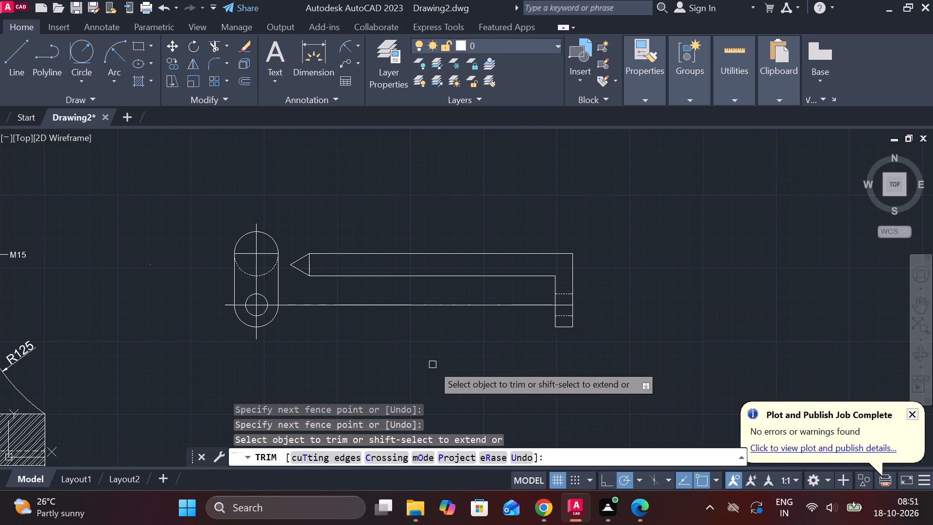
{"action": "key", "text": "Escape"}
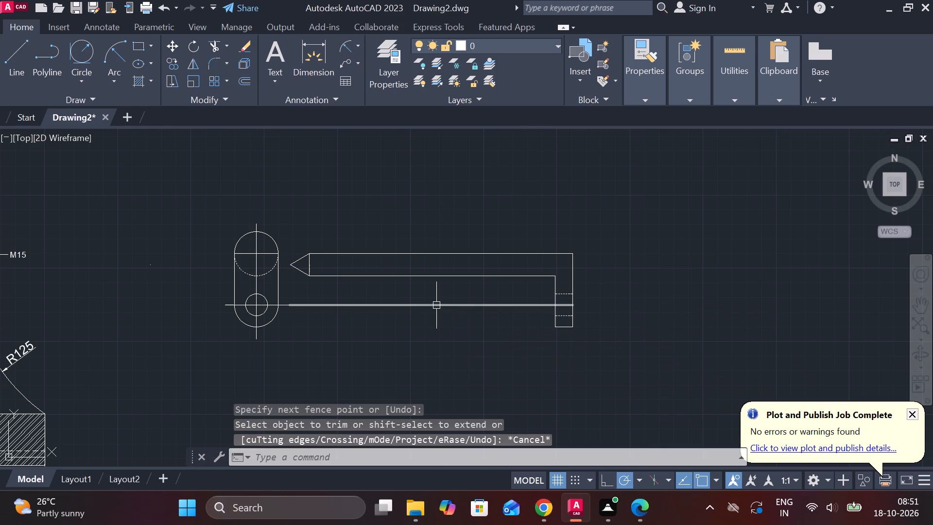
{"action": "key", "text": "Escape"}
{"action": "type", "text": "TR"}
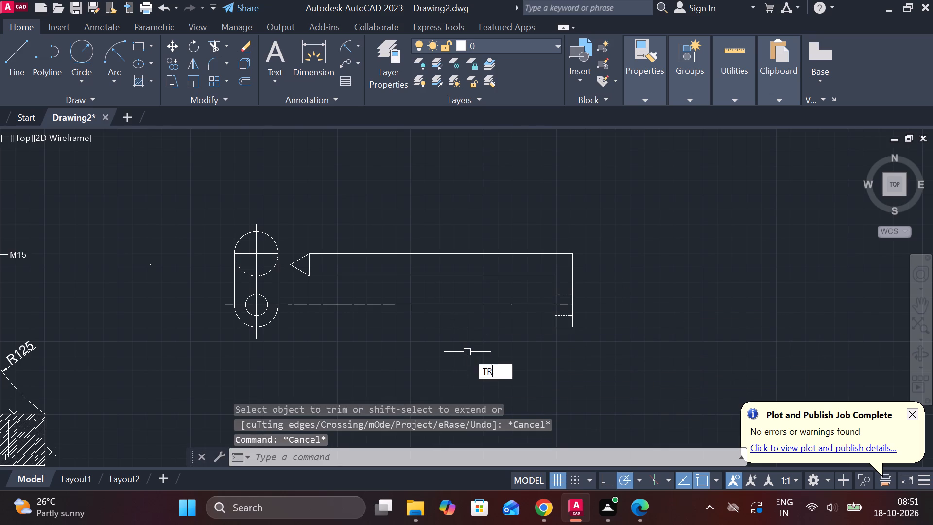
{"action": "key", "text": "space"}
{"action": "left_click", "coordinate": [432, 302]}
{"action": "key", "text": "Escape"}
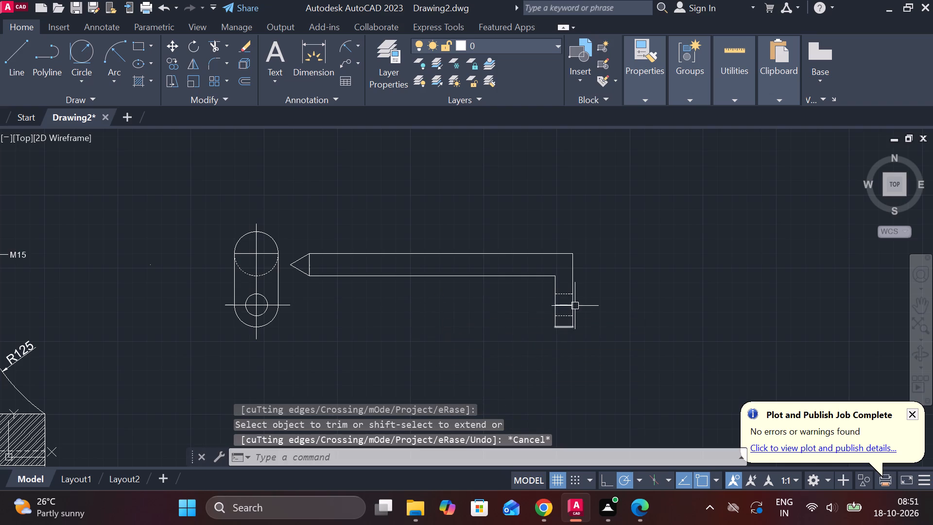
Stretch both ends of the short hole centre line past the vertical leg's side edges, about 34 units overall.
{"action": "scroll", "coordinate": [597, 300], "scroll_direction": "up", "scroll_amount": 2}
{"action": "key", "text": "Escape"}
{"action": "left_click", "coordinate": [515, 312]}
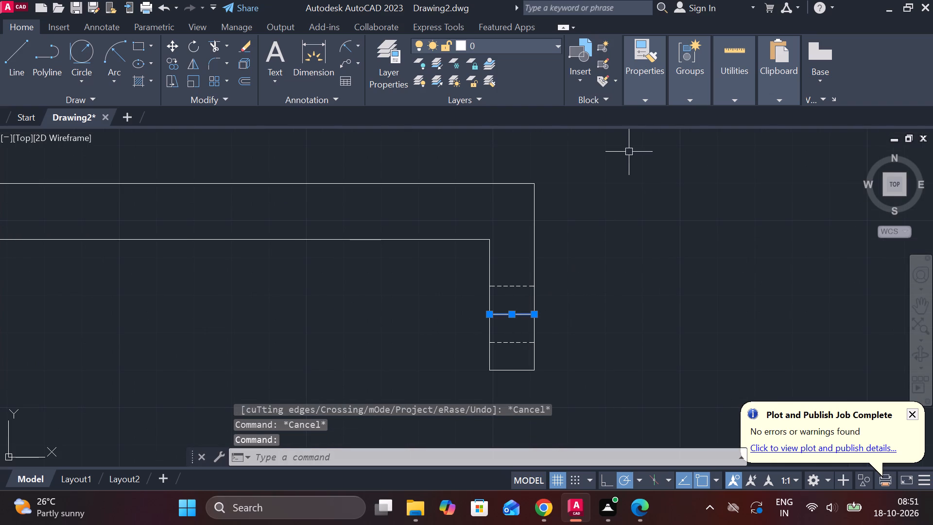
{"action": "left_click", "coordinate": [638, 99]}
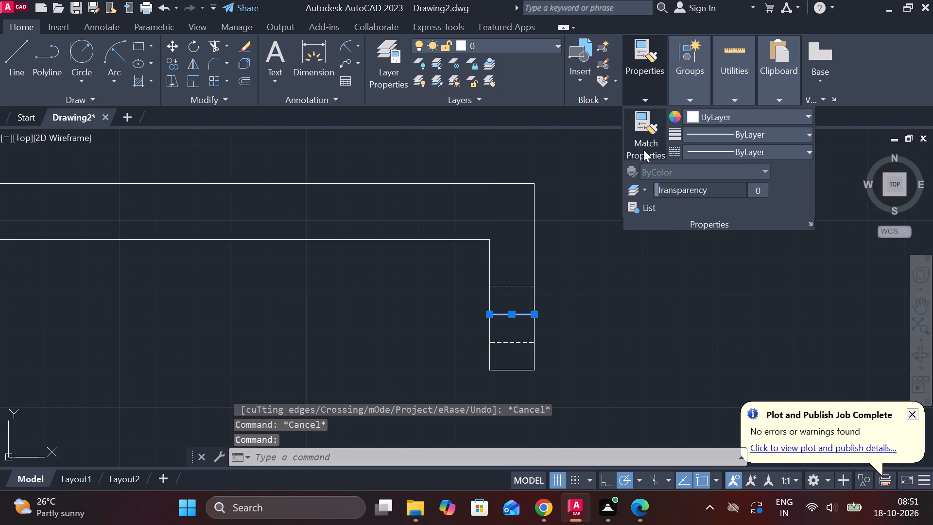
{"action": "key", "text": "Escape"}
{"action": "left_click", "coordinate": [514, 316]}
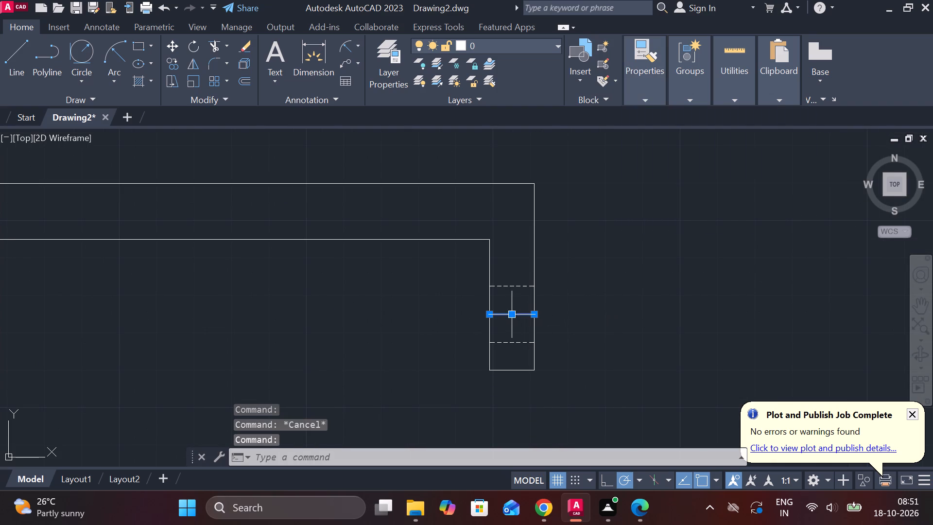
{"action": "left_click", "coordinate": [535, 315]}
{"action": "left_click", "coordinate": [560, 313]}
{"action": "key", "text": "Escape"}
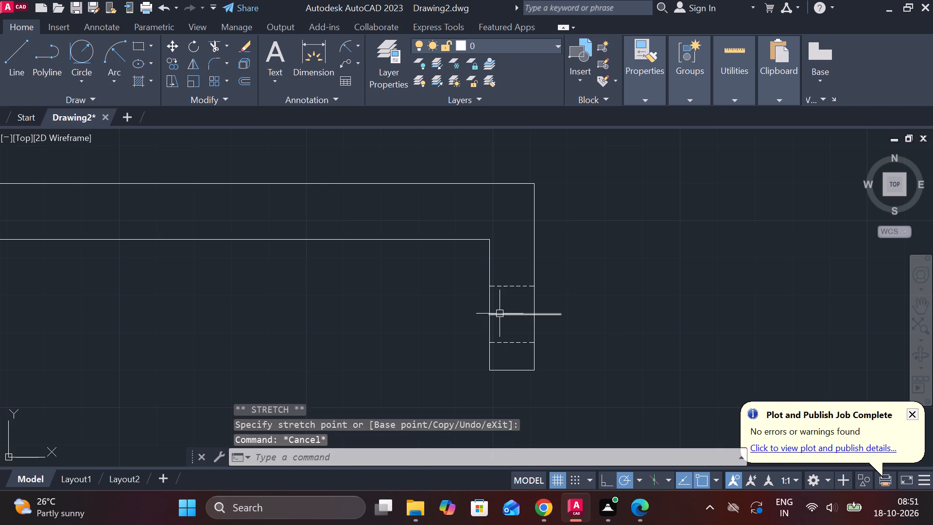
{"action": "left_click", "coordinate": [502, 314]}
{"action": "left_click", "coordinate": [486, 314]}
{"action": "left_click", "coordinate": [447, 315]}
{"action": "key", "text": "Escape"}
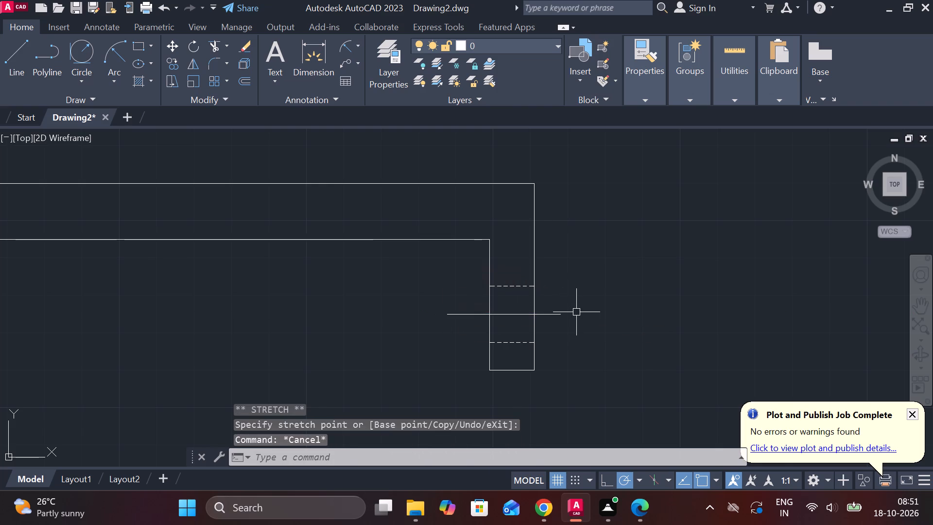
{"action": "left_click", "coordinate": [553, 313]}
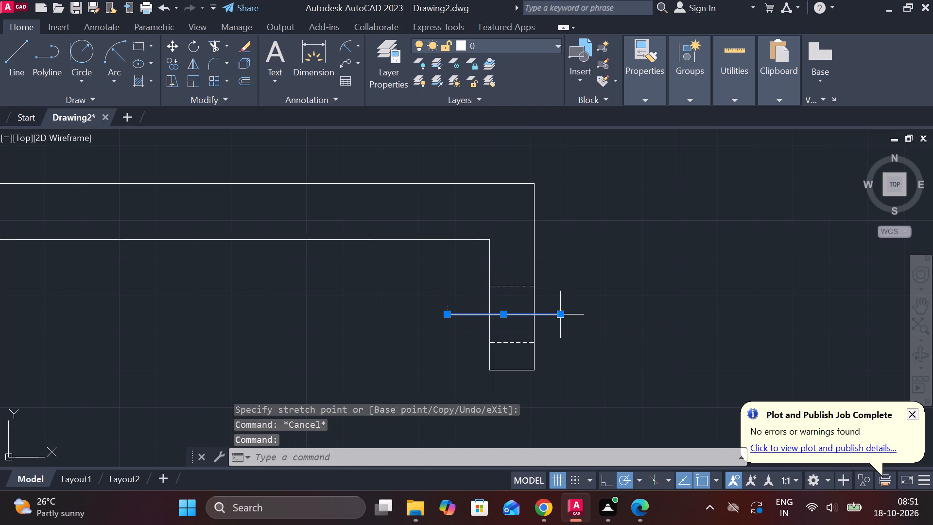
{"action": "left_click", "coordinate": [558, 314]}
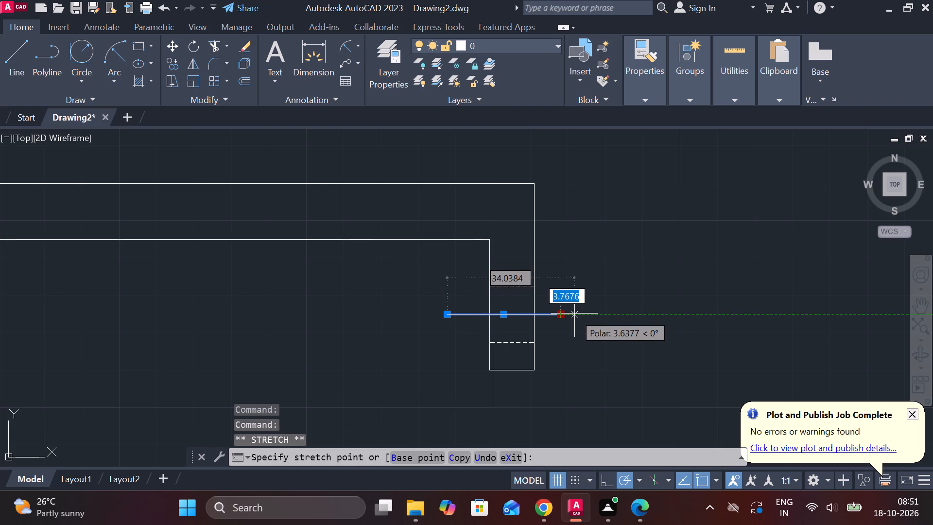
{"action": "left_click", "coordinate": [574, 314]}
{"action": "key", "text": "Escape"}
Set the linetype of the hole centre line through the vertical leg to DASHED.
{"action": "left_click", "coordinate": [514, 315]}
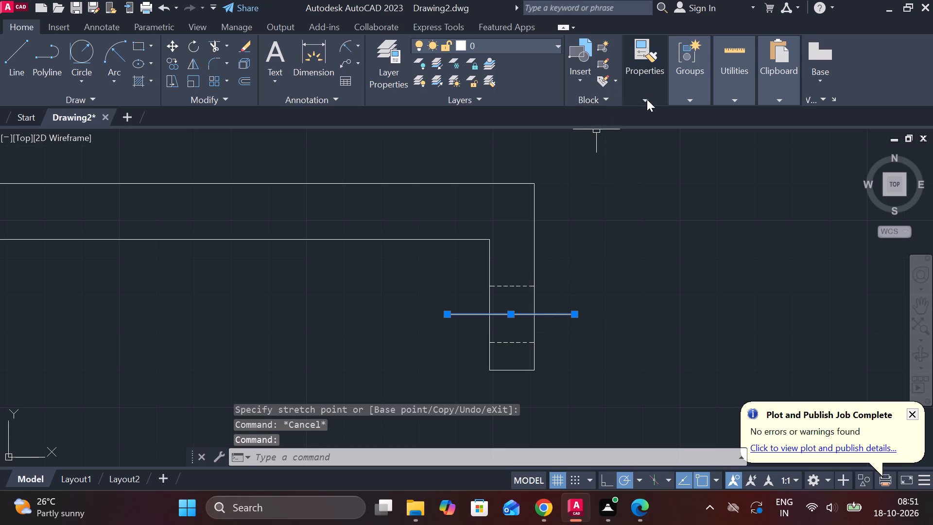
{"action": "left_click", "coordinate": [647, 99]}
{"action": "left_click", "coordinate": [785, 147]}
{"action": "left_click", "coordinate": [737, 215]}
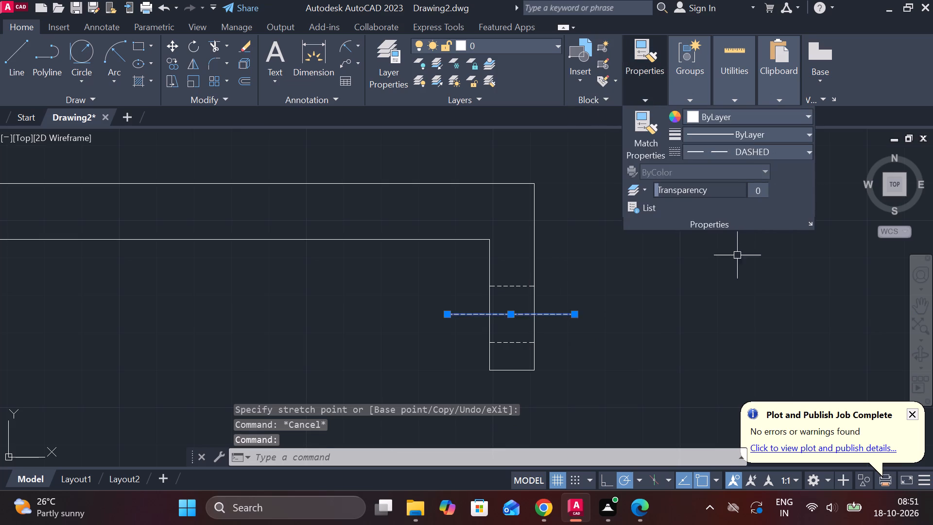
{"action": "key", "text": "Escape"}
{"action": "key", "text": "Escape"}
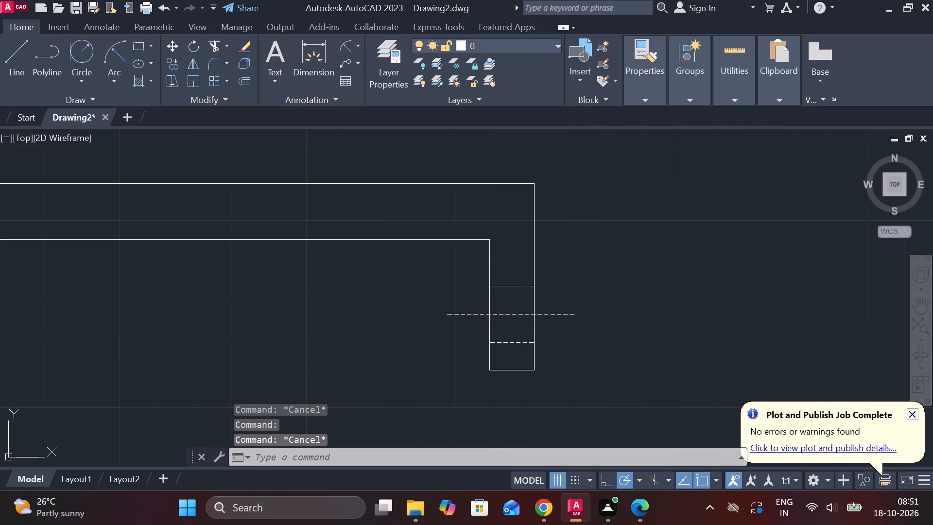
Draw a horizontal centre line about 193 units long from the midpoint of the pointed tip's base edge through the arm, past the outer vertical edge.
{"action": "scroll", "coordinate": [426, 213], "scroll_direction": "down", "scroll_amount": 1}
{"action": "middle_click_drag", "start_coordinate": [438, 216], "coordinate": [532, 279]}
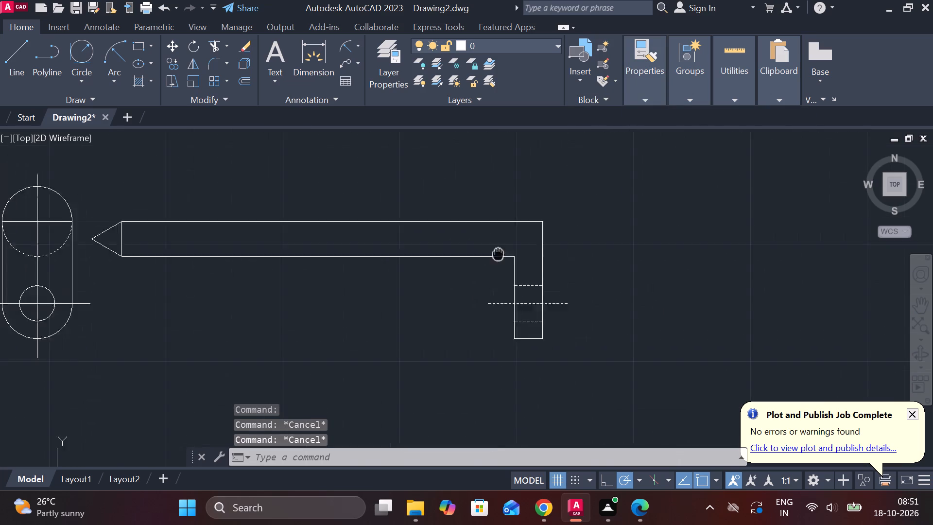
{"action": "middle_click_drag", "start_coordinate": [532, 279], "coordinate": [552, 291]}
{"action": "scroll", "coordinate": [299, 296], "scroll_direction": "down", "scroll_amount": 1}
{"action": "middle_click_drag", "start_coordinate": [309, 330], "coordinate": [401, 342]}
{"action": "scroll", "coordinate": [335, 326], "scroll_direction": "up", "scroll_amount": 1}
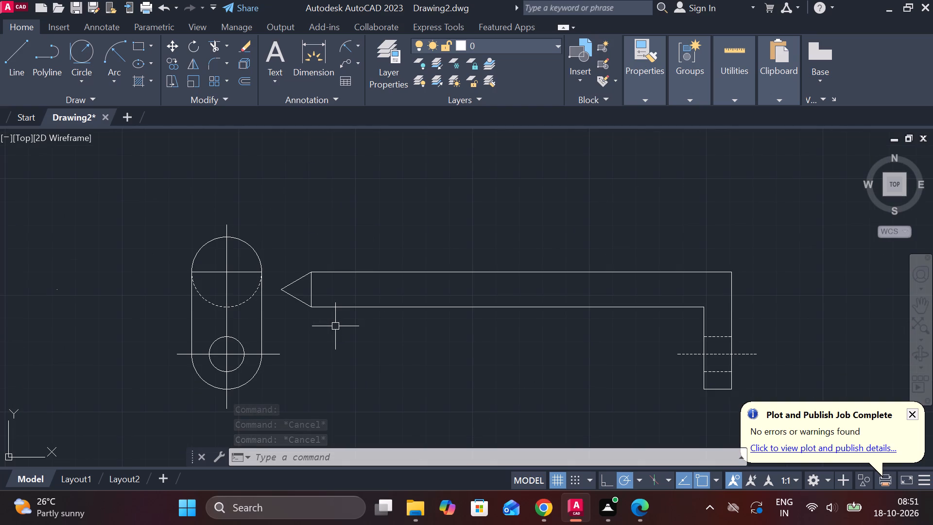
{"action": "key", "text": "l"}
{"action": "key", "text": "Return"}
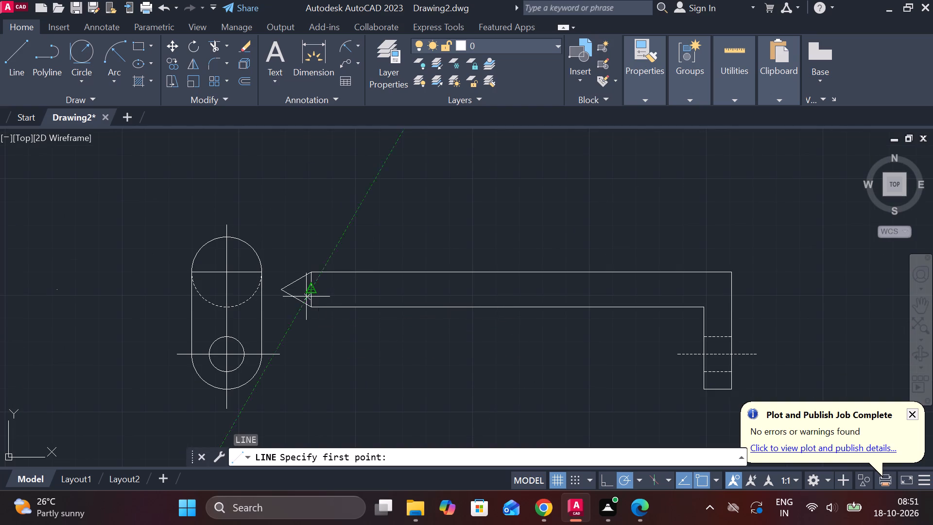
{"action": "left_click", "coordinate": [311, 291]}
{"action": "middle_click_drag", "start_coordinate": [464, 288], "coordinate": [331, 289]}
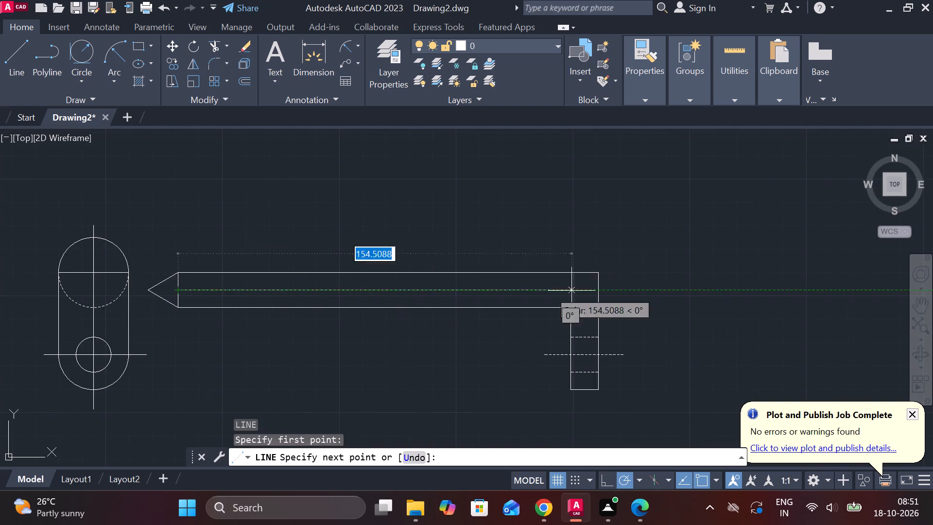
{"action": "left_click", "coordinate": [629, 295]}
{"action": "key", "text": "Escape"}
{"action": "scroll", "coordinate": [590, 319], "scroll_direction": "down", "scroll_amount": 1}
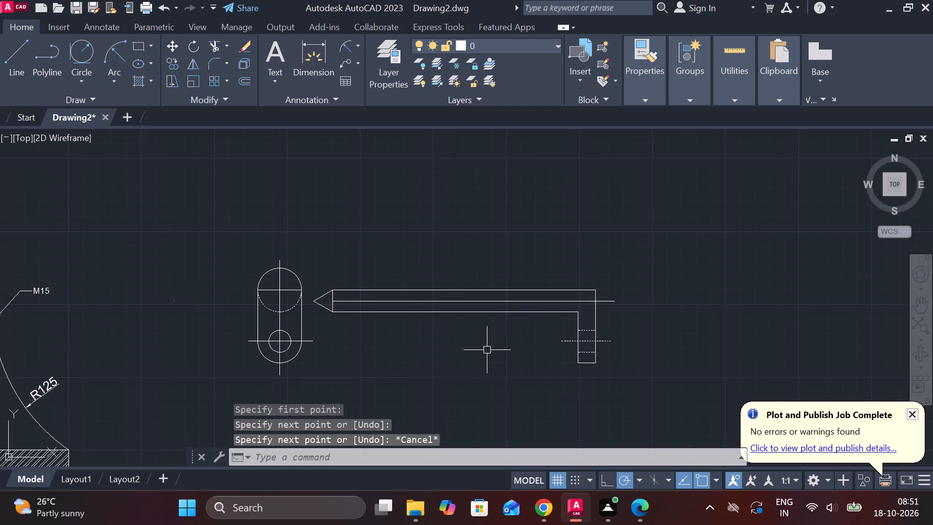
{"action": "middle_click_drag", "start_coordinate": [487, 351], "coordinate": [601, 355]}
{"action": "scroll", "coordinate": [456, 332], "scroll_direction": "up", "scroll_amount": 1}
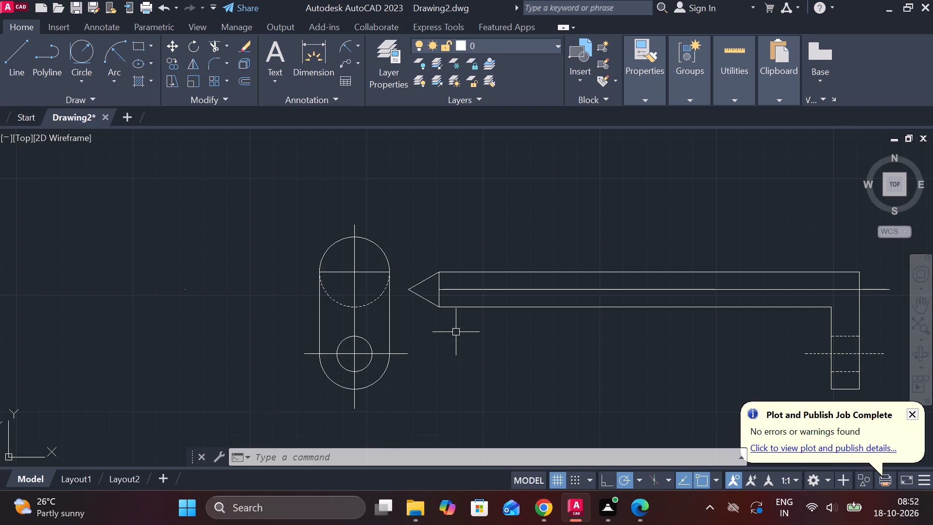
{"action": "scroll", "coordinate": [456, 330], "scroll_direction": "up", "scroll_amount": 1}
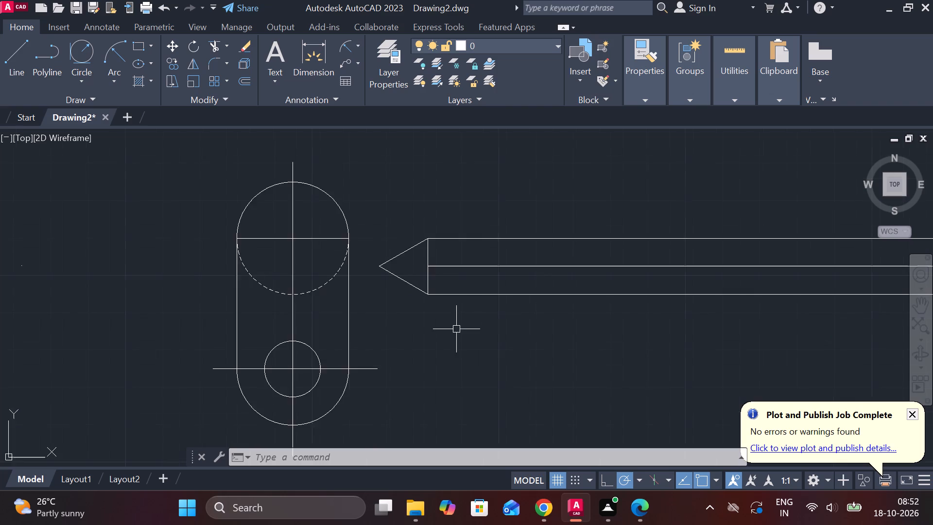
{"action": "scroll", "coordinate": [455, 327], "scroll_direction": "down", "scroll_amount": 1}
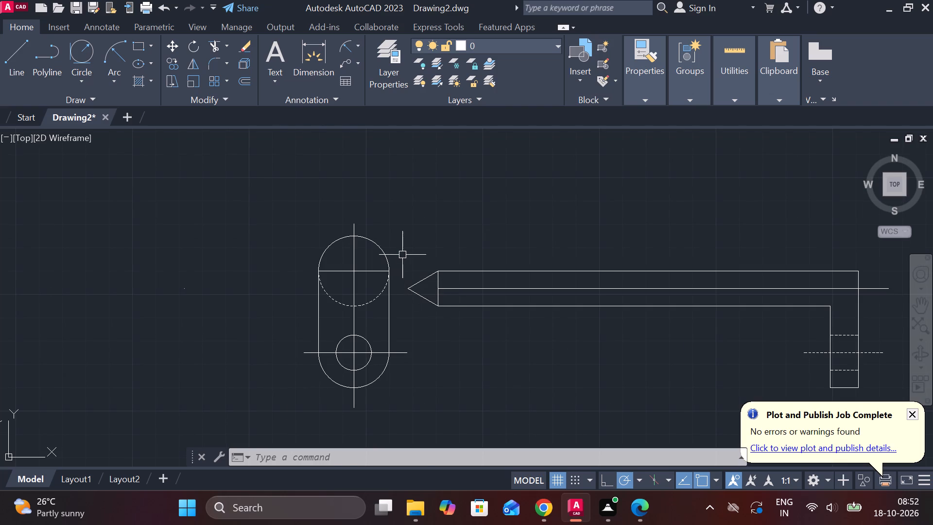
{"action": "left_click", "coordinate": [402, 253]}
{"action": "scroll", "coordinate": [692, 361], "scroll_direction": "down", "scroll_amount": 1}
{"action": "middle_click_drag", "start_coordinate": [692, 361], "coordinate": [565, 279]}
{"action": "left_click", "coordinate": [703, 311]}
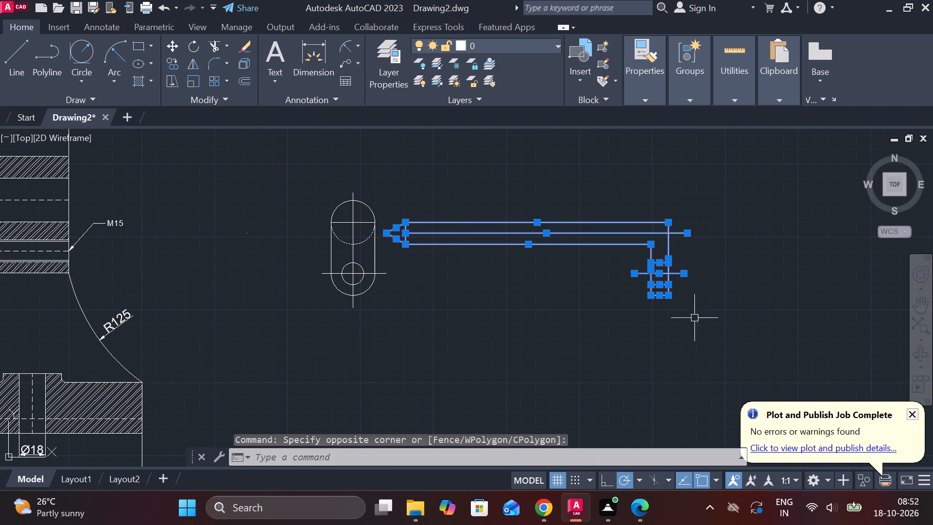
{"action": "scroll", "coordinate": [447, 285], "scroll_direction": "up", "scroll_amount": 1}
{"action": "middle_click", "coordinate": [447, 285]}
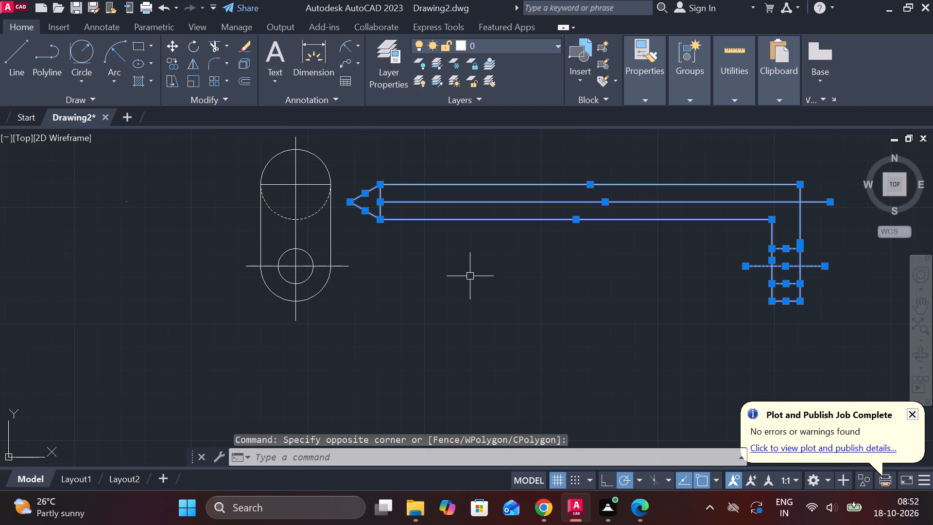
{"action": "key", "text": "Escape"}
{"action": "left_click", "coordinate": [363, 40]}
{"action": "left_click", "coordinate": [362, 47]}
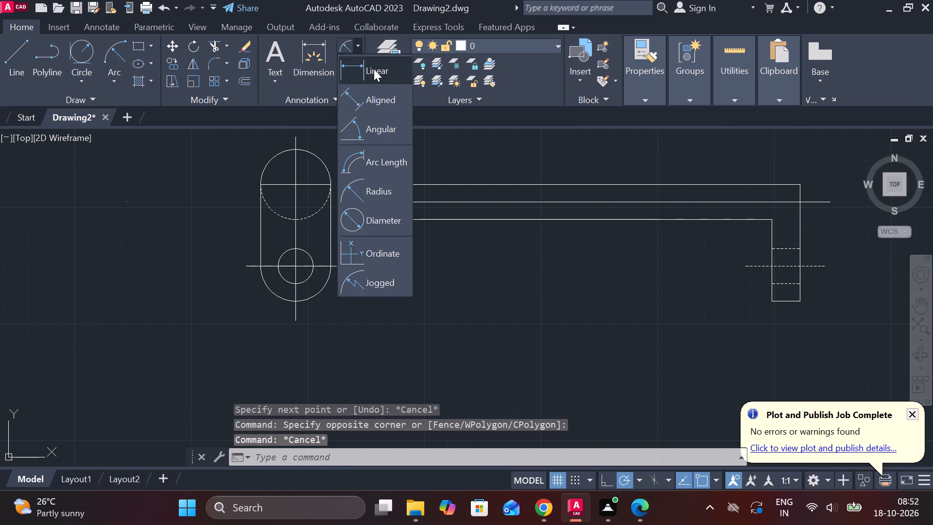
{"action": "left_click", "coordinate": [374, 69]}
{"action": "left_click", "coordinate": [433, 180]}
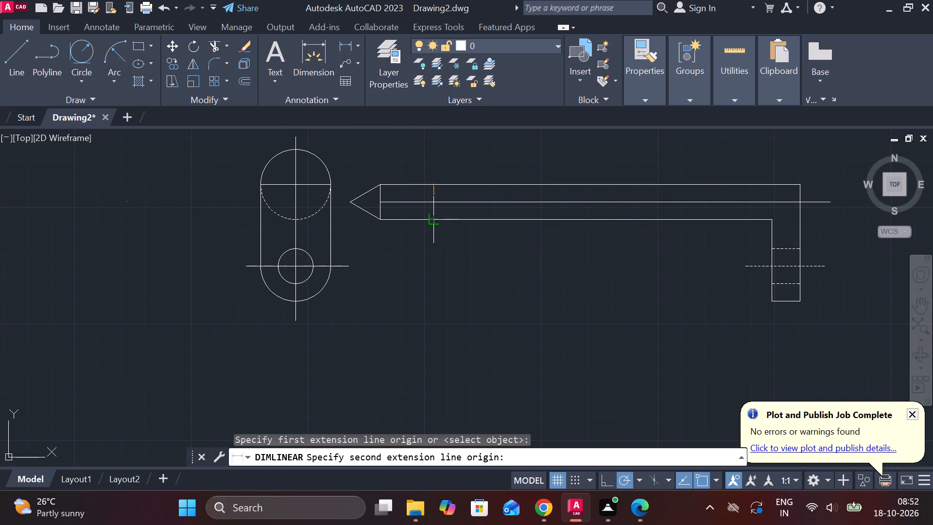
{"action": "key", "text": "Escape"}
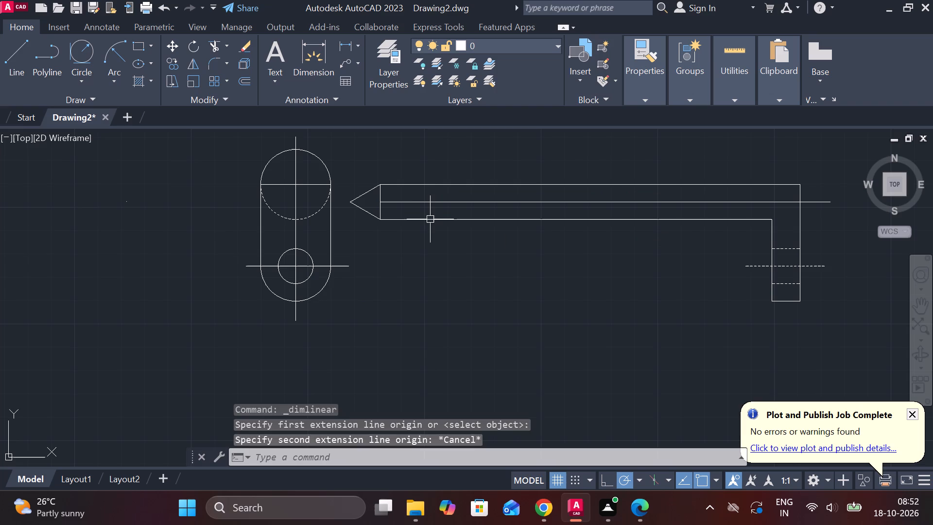
Move the whole L-shaped view by its pointed tip, bringing the tip level with the horizontal diameter of the link view's upper circle.
{"action": "middle_click_drag", "start_coordinate": [416, 237], "coordinate": [436, 271]}
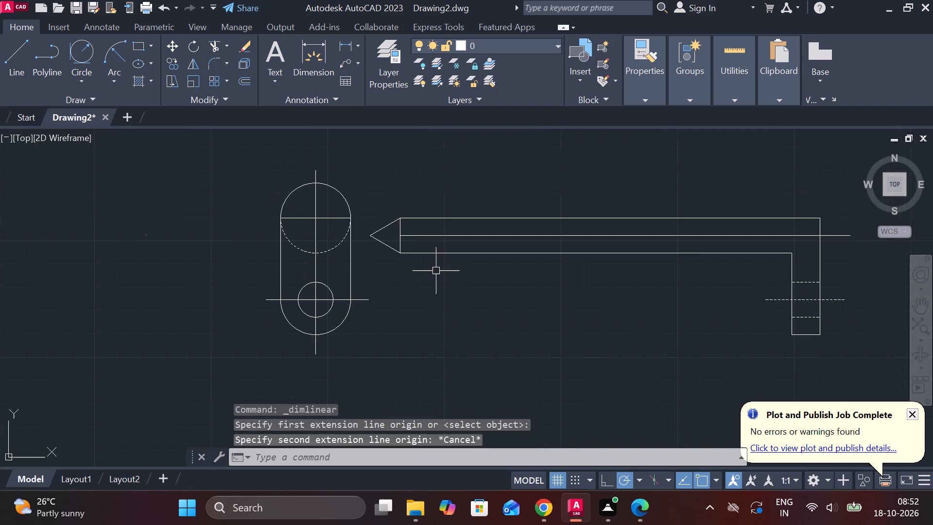
{"action": "left_click", "coordinate": [364, 210]}
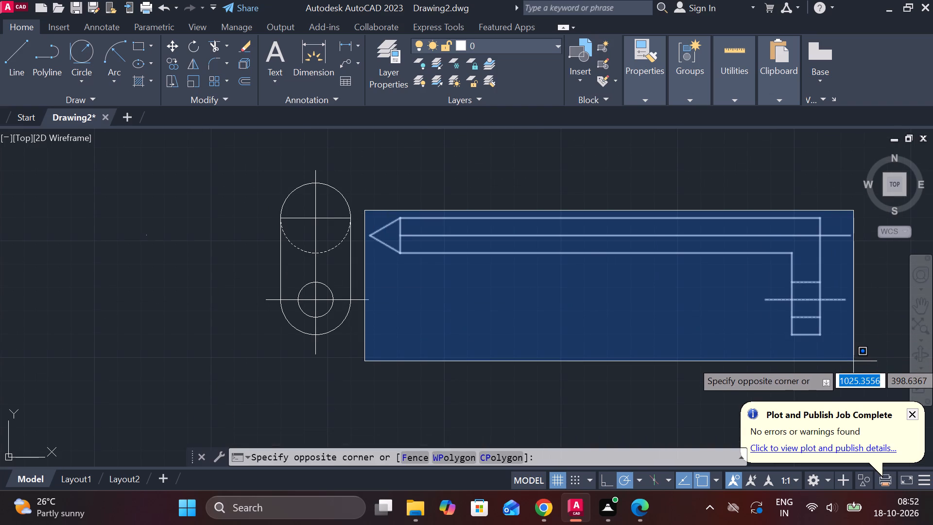
{"action": "left_click", "coordinate": [853, 361]}
{"action": "key", "text": "m"}
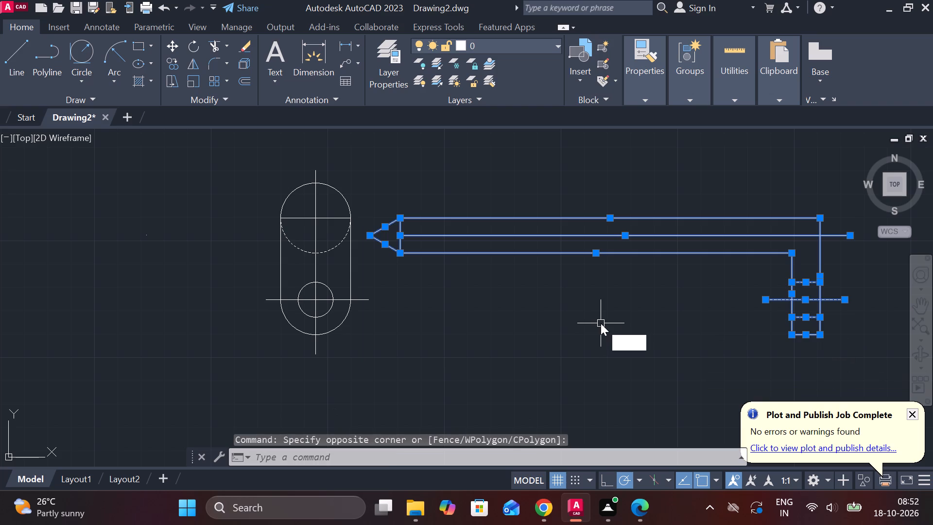
{"action": "key", "text": "Return"}
{"action": "scroll", "coordinate": [355, 230], "scroll_direction": "up", "scroll_amount": 2}
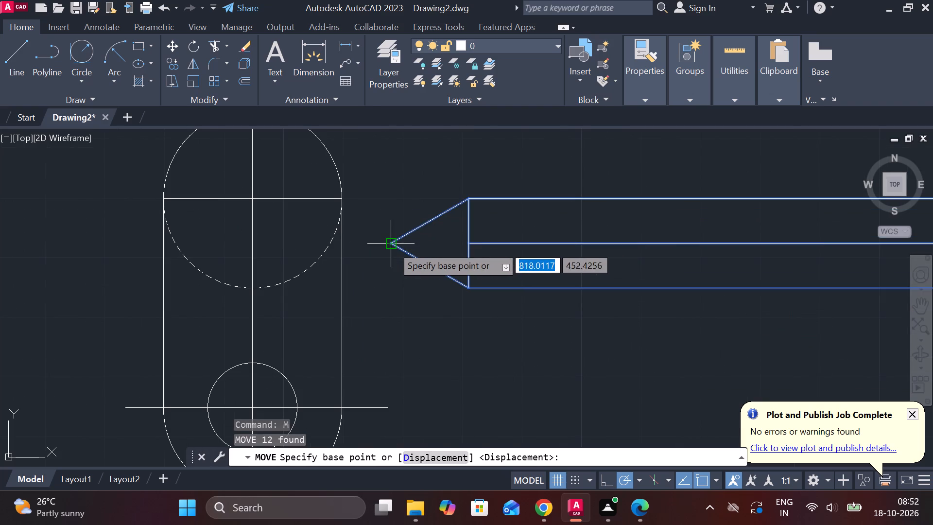
{"action": "left_click", "coordinate": [392, 246]}
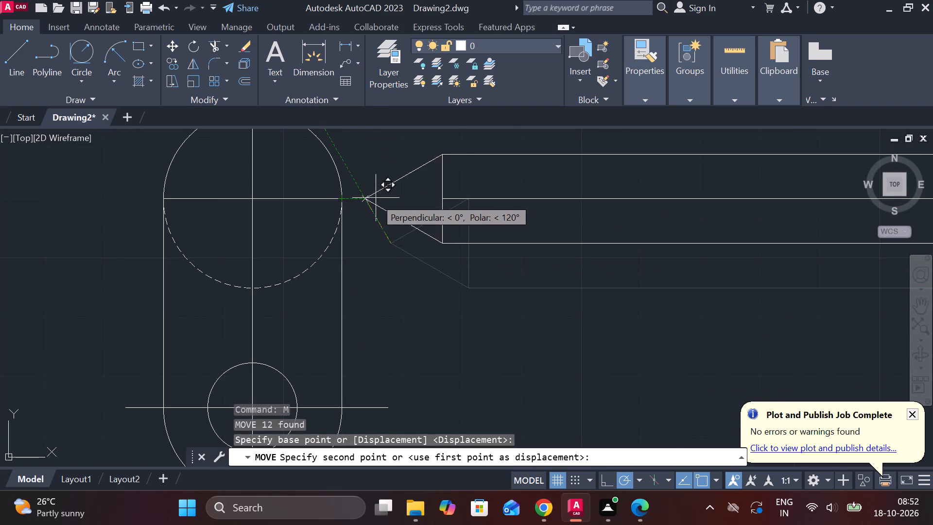
{"action": "left_click", "coordinate": [398, 198]}
{"action": "scroll", "coordinate": [489, 258], "scroll_direction": "down", "scroll_amount": 1}
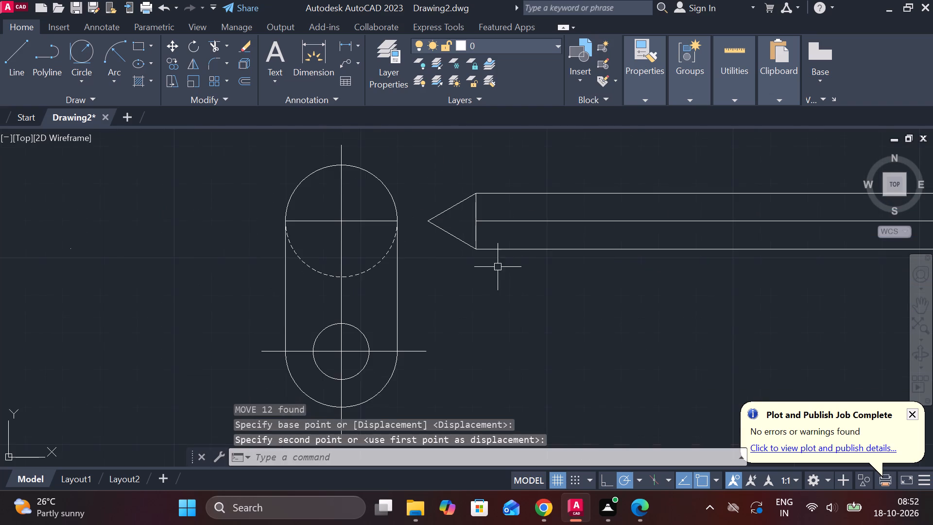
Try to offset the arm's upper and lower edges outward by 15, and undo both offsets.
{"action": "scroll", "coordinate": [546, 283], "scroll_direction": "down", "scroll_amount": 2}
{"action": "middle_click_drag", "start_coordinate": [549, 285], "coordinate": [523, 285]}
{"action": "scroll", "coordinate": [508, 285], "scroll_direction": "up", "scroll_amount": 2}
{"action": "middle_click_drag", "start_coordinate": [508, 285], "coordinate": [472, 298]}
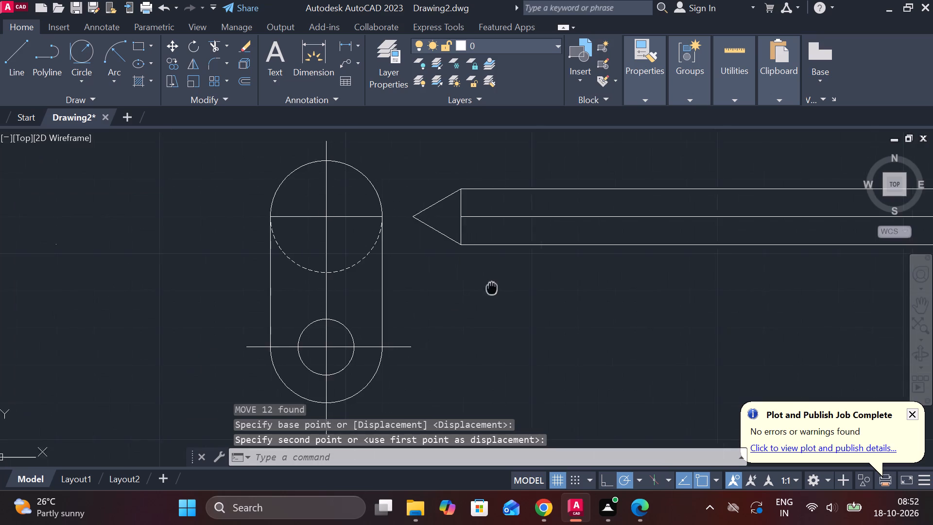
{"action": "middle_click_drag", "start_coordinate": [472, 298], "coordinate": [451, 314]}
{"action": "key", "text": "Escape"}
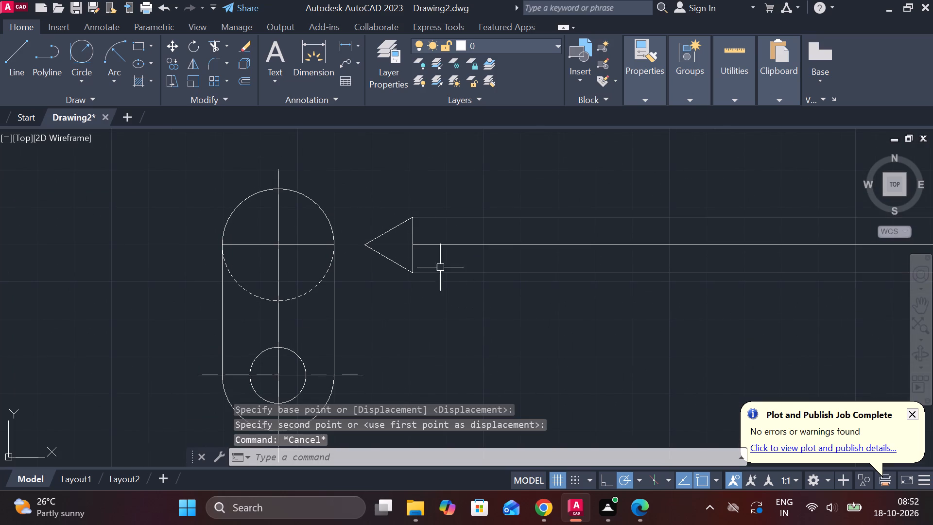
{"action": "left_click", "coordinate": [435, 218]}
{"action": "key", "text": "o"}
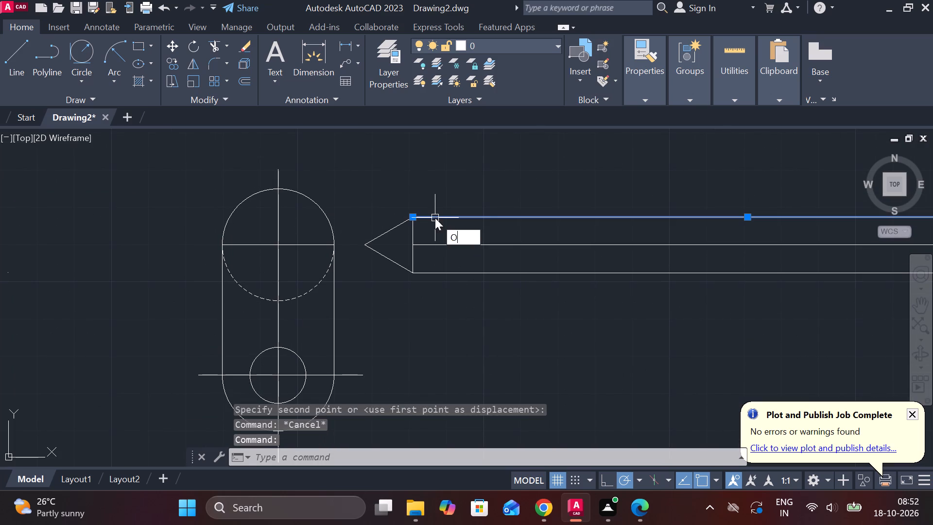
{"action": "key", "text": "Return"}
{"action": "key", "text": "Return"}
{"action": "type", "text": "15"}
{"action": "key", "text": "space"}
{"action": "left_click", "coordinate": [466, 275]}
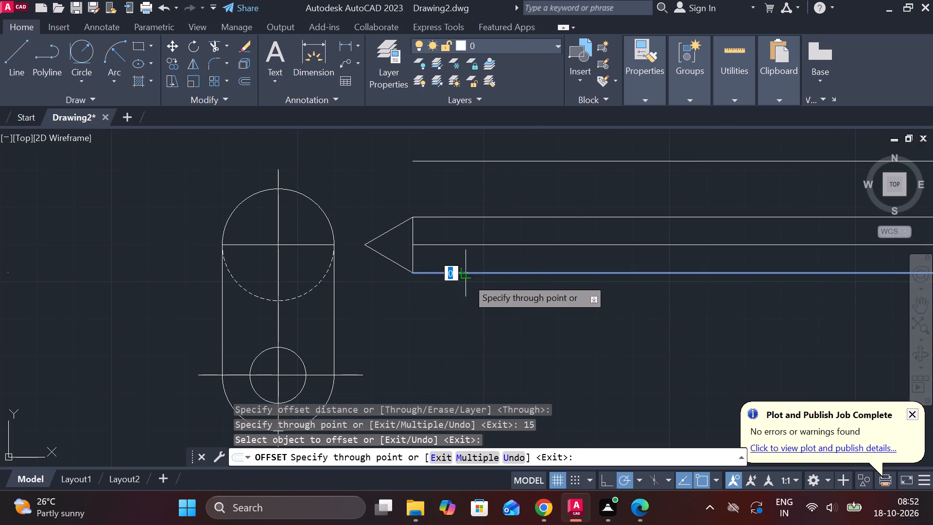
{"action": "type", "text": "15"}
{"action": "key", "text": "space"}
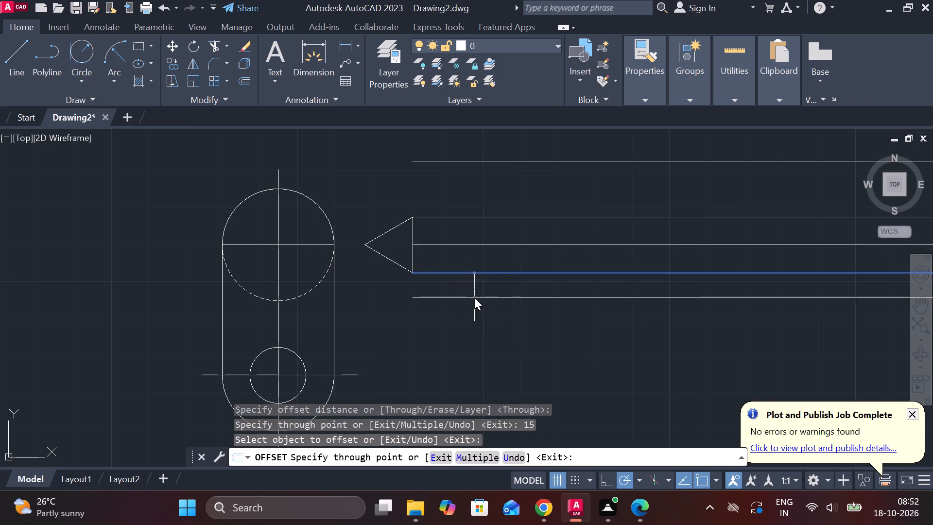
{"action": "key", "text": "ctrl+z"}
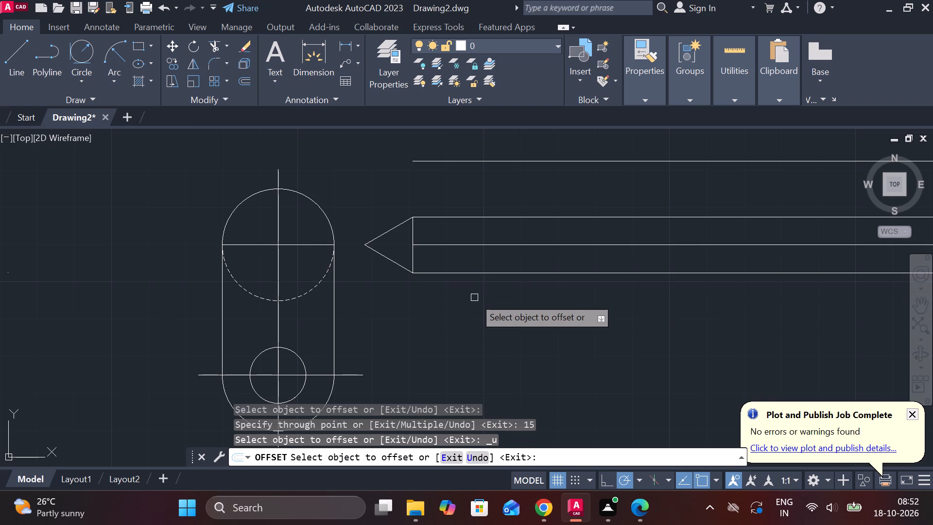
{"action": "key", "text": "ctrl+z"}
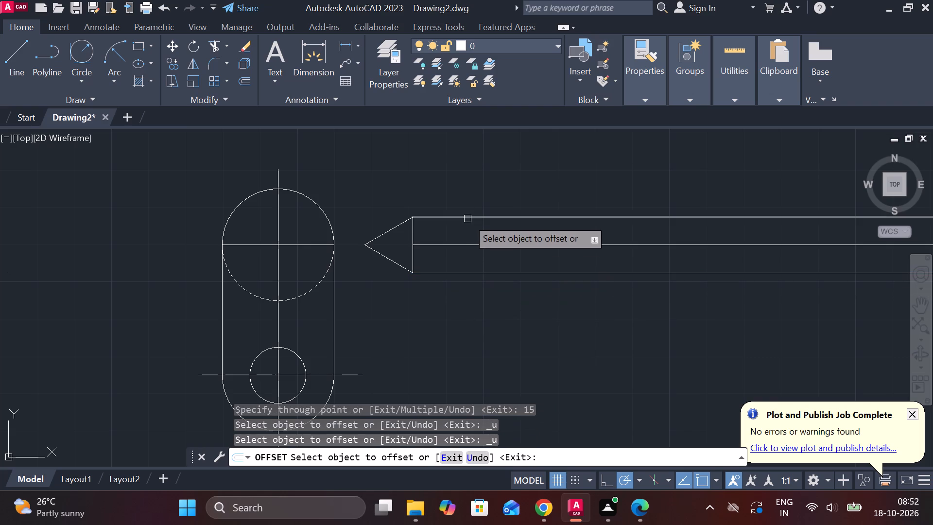
Offset the arm's upper edge through the top of the link view's upper circle and its lower edge through the dashed arc's lowest point.
{"action": "left_click", "coordinate": [467, 219]}
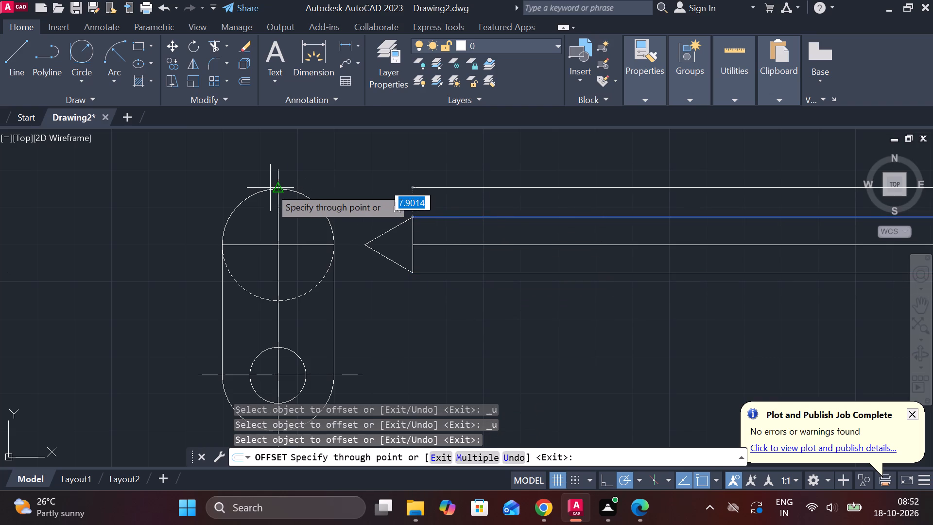
{"action": "left_click", "coordinate": [276, 188]}
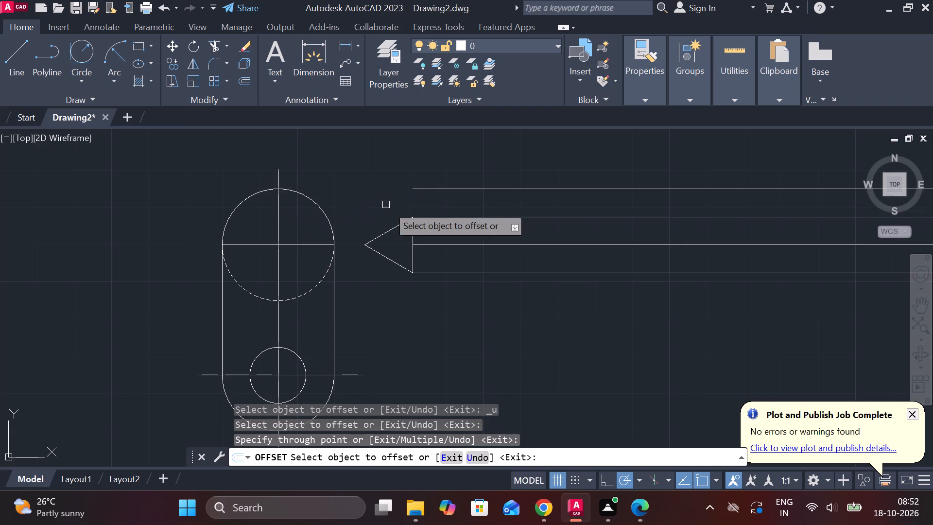
{"action": "left_click", "coordinate": [429, 273]}
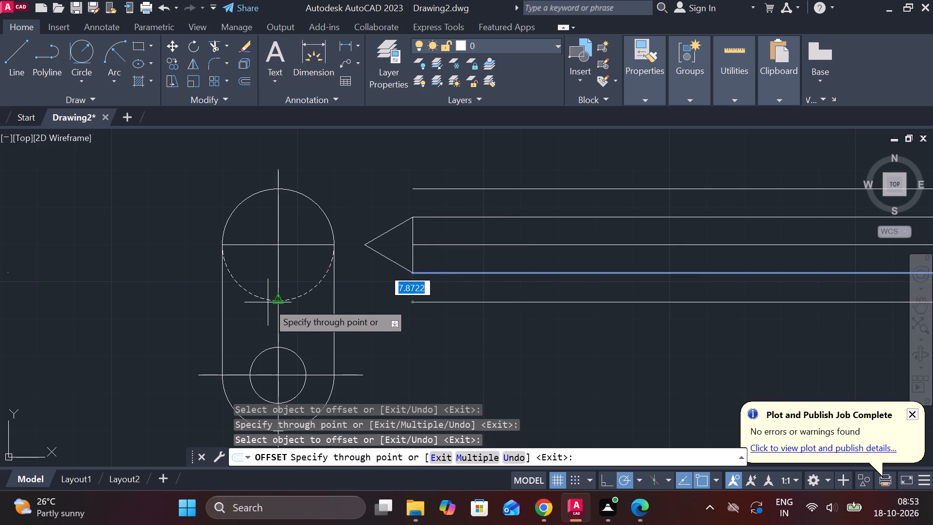
{"action": "left_click", "coordinate": [275, 302]}
{"action": "key", "text": "Escape"}
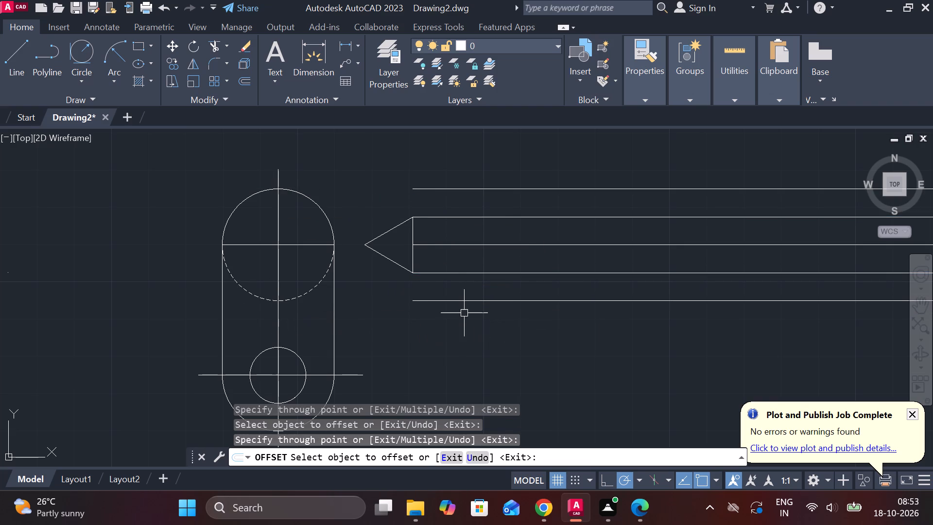
Lengthen the vertical edge at the base of the pointed tip upward and downward to meet the two offset lines.
{"action": "left_click", "coordinate": [415, 230]}
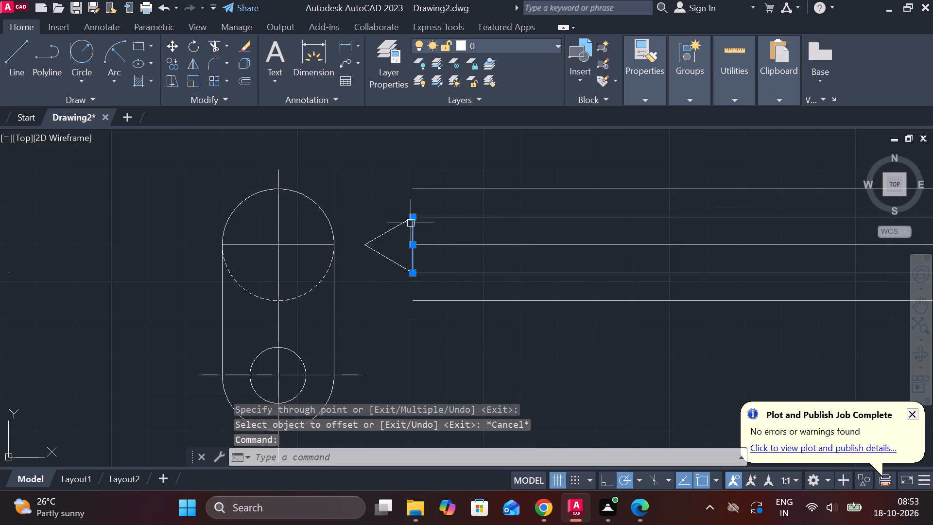
{"action": "left_click", "coordinate": [442, 248]}
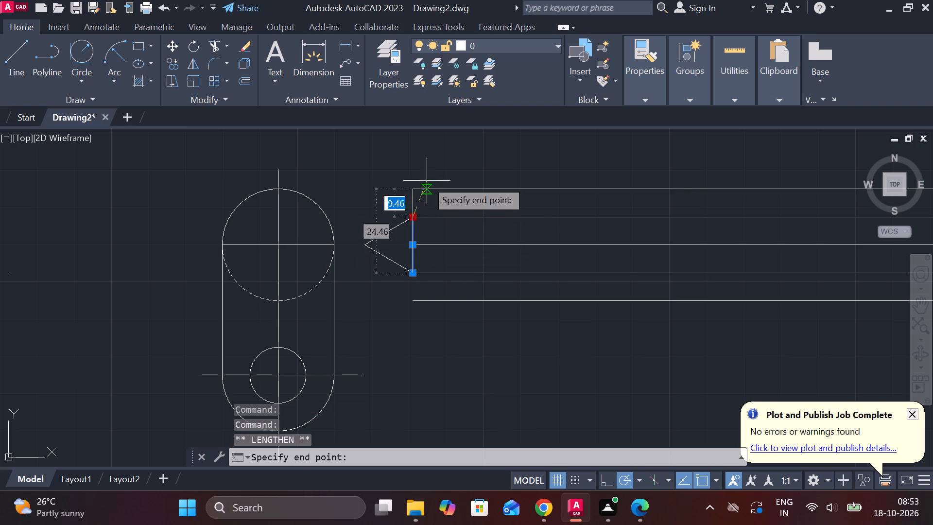
{"action": "left_click", "coordinate": [416, 188]}
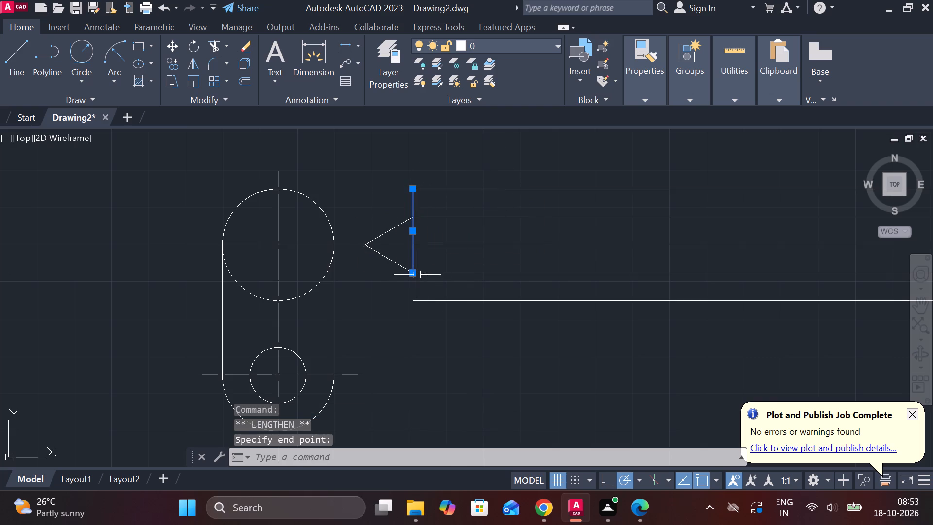
{"action": "left_click", "coordinate": [447, 315]}
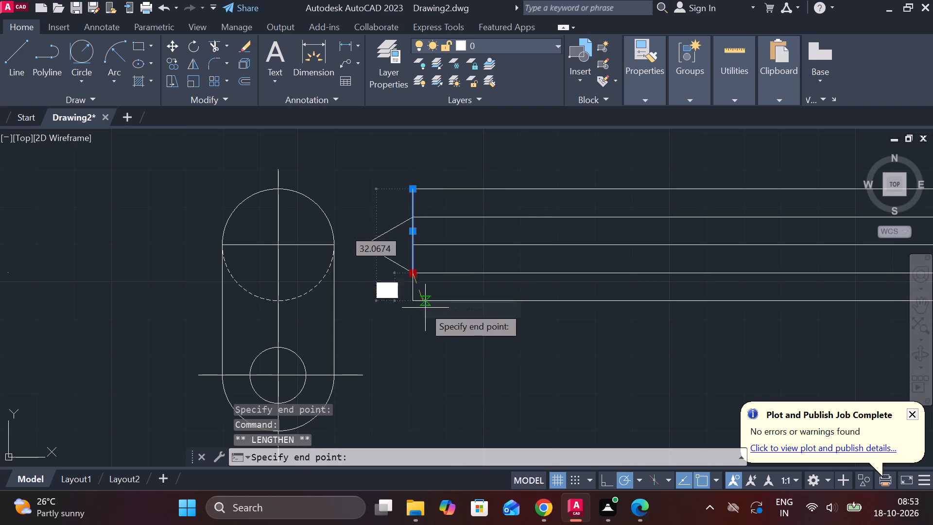
{"action": "left_click", "coordinate": [416, 299]}
{"action": "key", "text": "Escape"}
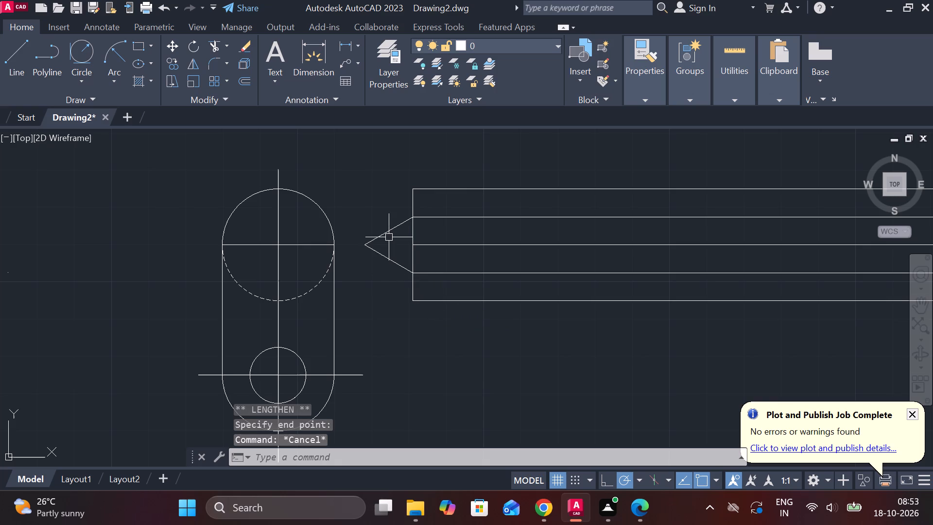
Erase the two slanted lines forming the arm's pointed tip.
{"action": "left_click", "coordinate": [389, 234]}
{"action": "left_click", "coordinate": [390, 259]}
{"action": "type", "text": "E"}
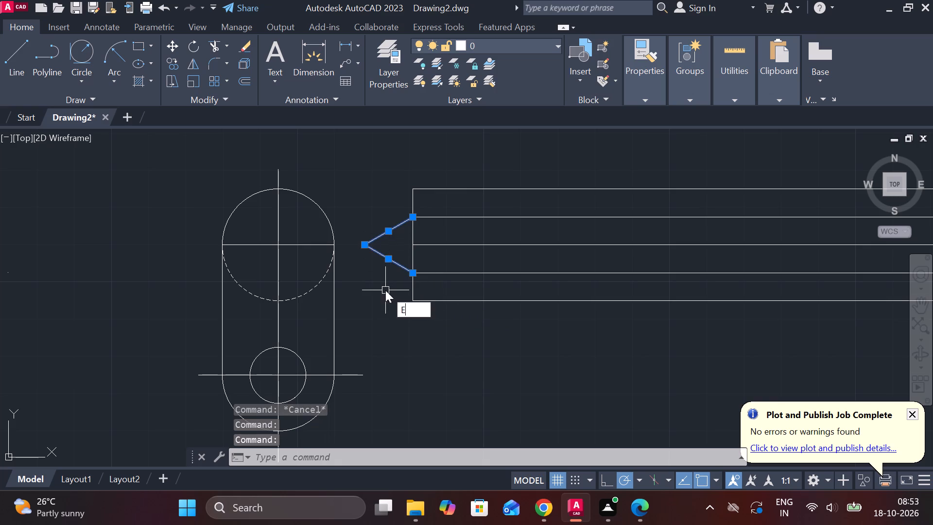
{"action": "key", "text": "space"}
Lengthen the L-shaped view's outer vertical edge up to the end of the new top line.
{"action": "scroll", "coordinate": [385, 290], "scroll_direction": "down", "scroll_amount": 2}
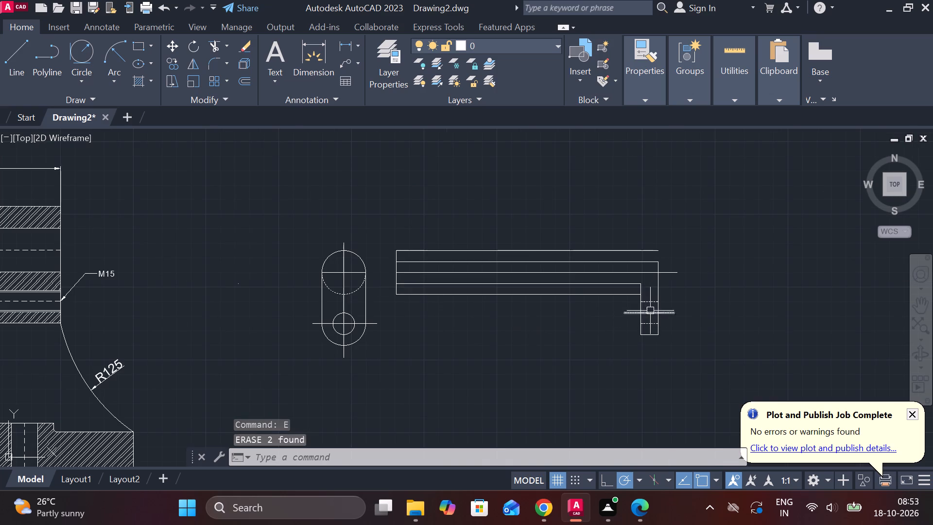
{"action": "scroll", "coordinate": [639, 284], "scroll_direction": "up", "scroll_amount": 2}
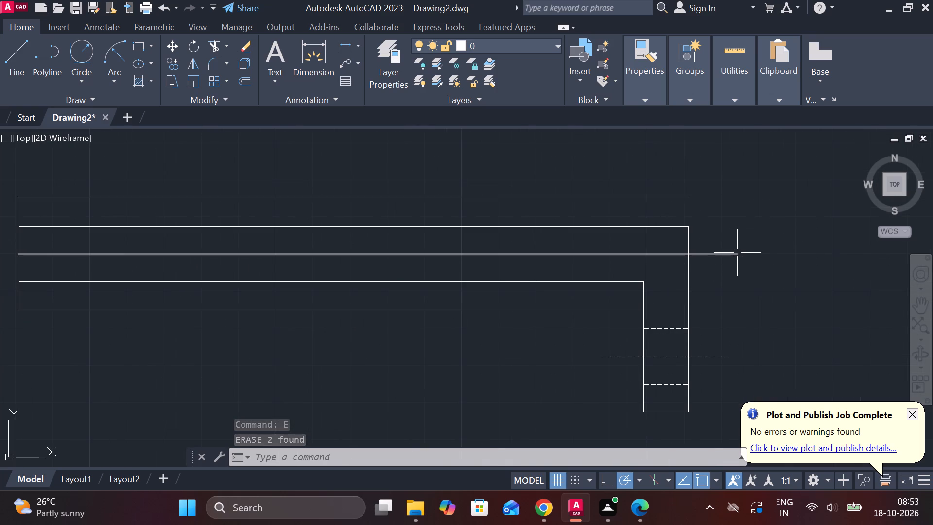
{"action": "left_click", "coordinate": [687, 242]}
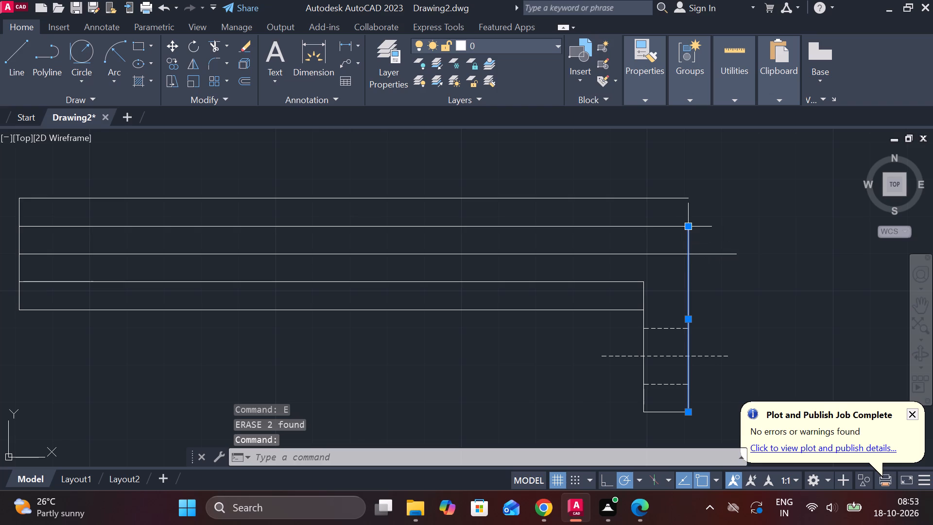
{"action": "left_click", "coordinate": [715, 261]}
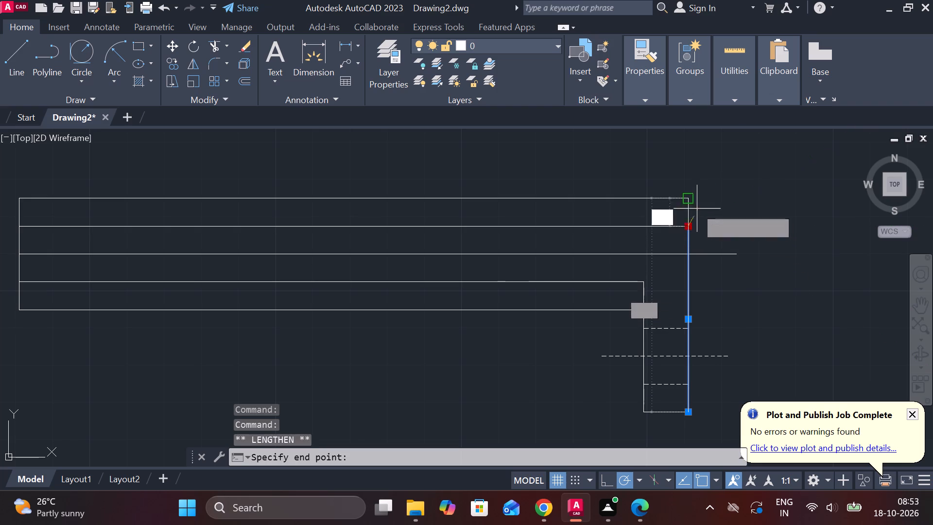
{"action": "left_click", "coordinate": [690, 204]}
{"action": "key", "text": "Escape"}
Erase the arm's two original horizontal edges, keeping the centre line and the offset outer edges.
{"action": "left_click", "coordinate": [639, 225]}
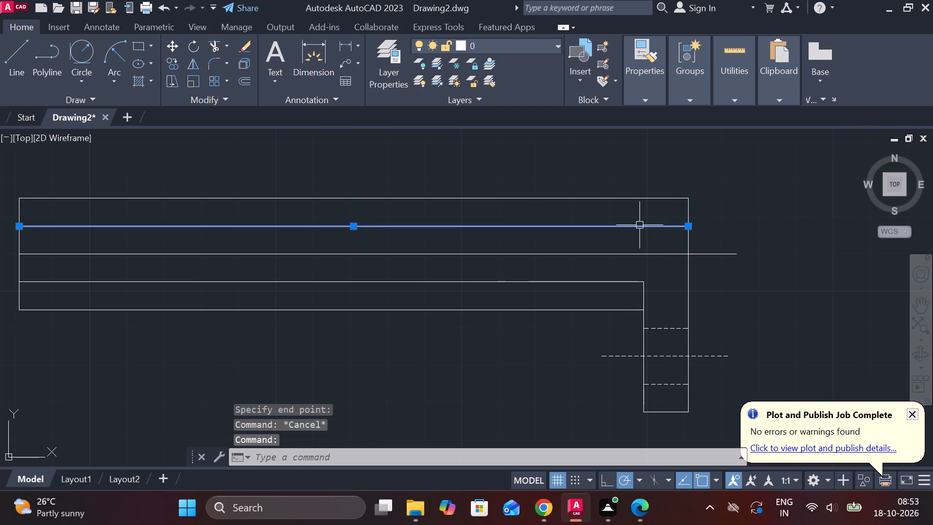
{"action": "type", "text": "E"}
{"action": "key", "text": "space"}
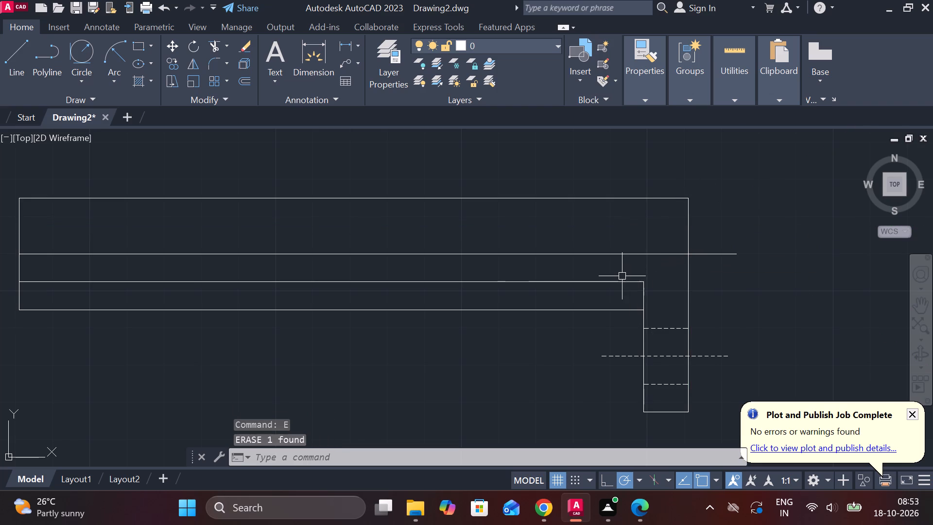
{"action": "left_click", "coordinate": [622, 282]}
{"action": "type", "text": "E"}
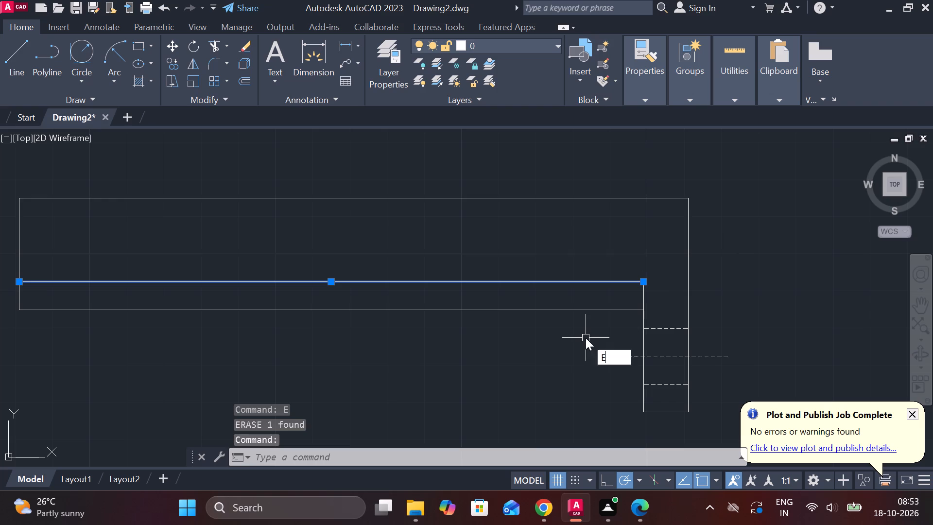
{"action": "key", "text": "space"}
Trim the leg's inner vertical edge where it projects above the arm's new lower edge.
{"action": "type", "text": "TR"}
{"action": "key", "text": "space"}
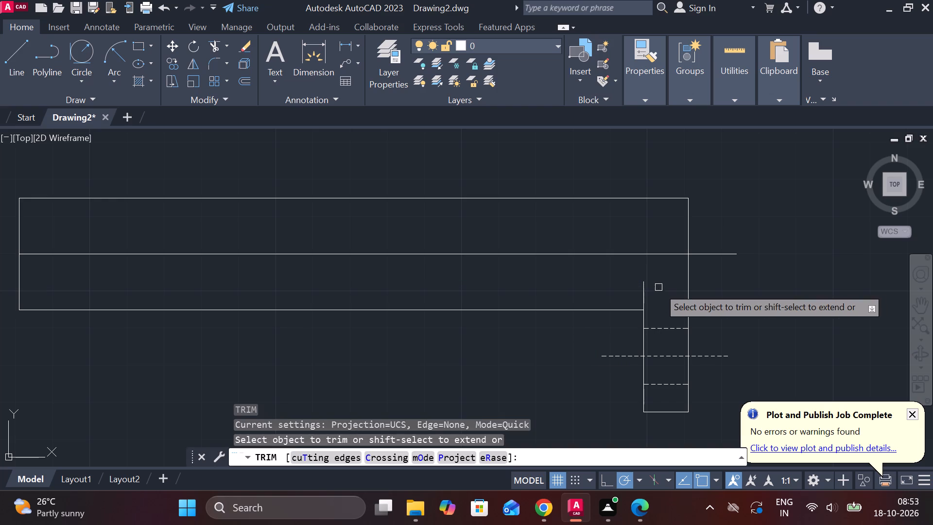
{"action": "left_click", "coordinate": [646, 292]}
{"action": "scroll", "coordinate": [723, 275], "scroll_direction": "down", "scroll_amount": 2}
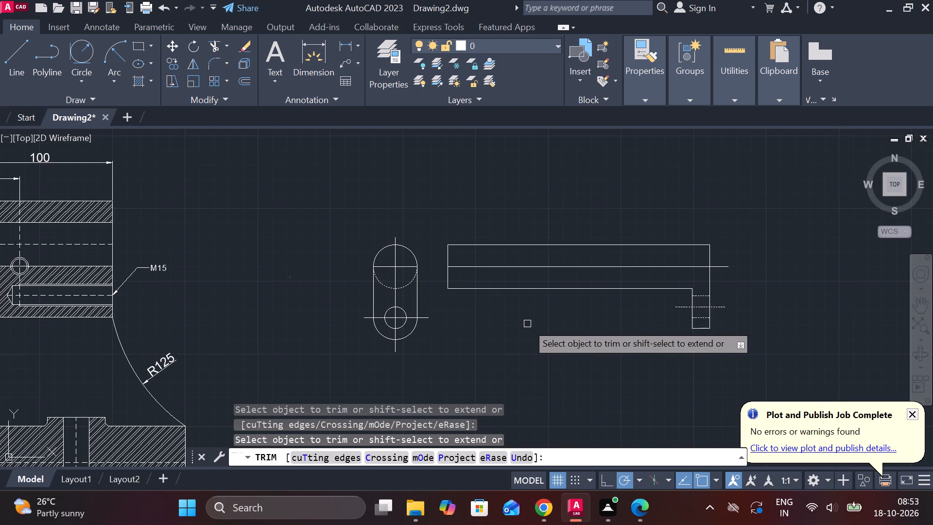
{"action": "scroll", "coordinate": [556, 319], "scroll_direction": "up", "scroll_amount": 1}
{"action": "key", "text": "Escape"}
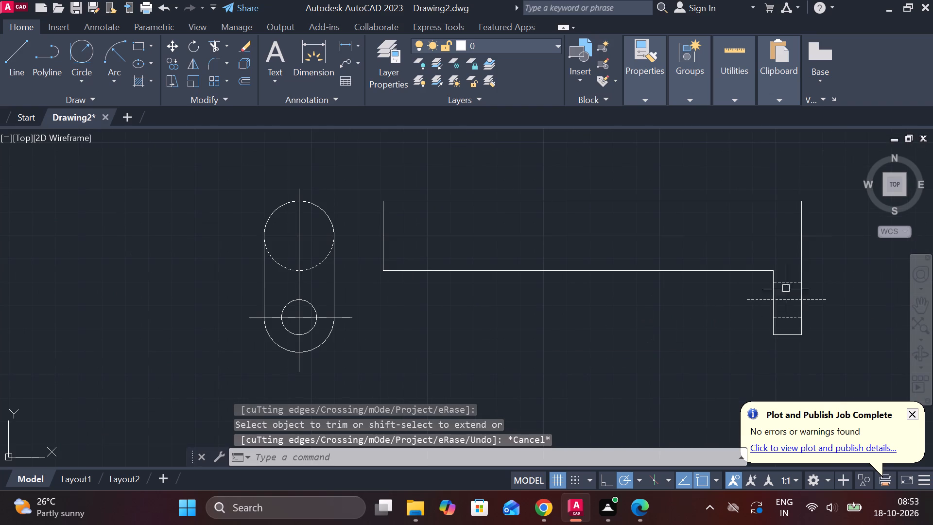
Erase the three dashed horizontal lines crossing the leg of the L-shaped view.
{"action": "left_click", "coordinate": [784, 283]}
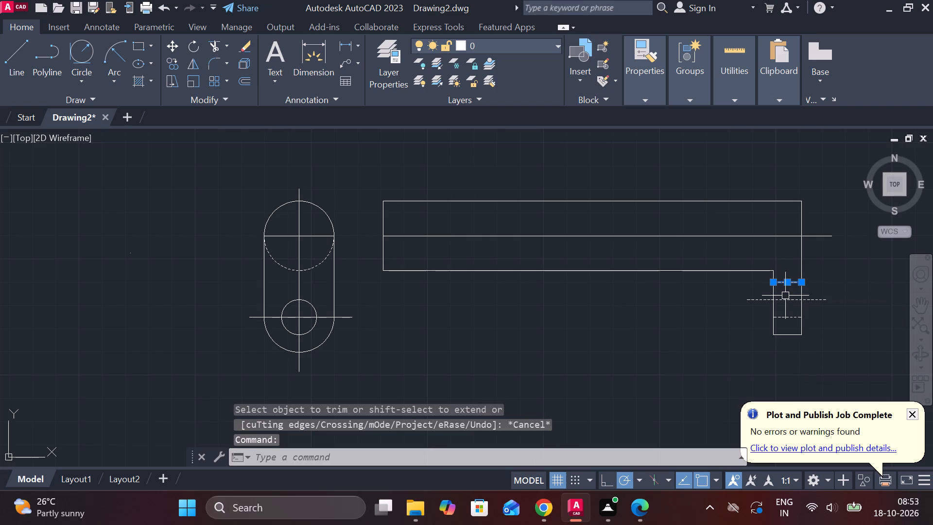
{"action": "left_click", "coordinate": [785, 297]}
{"action": "left_click", "coordinate": [787, 318]}
{"action": "type", "text": "E"}
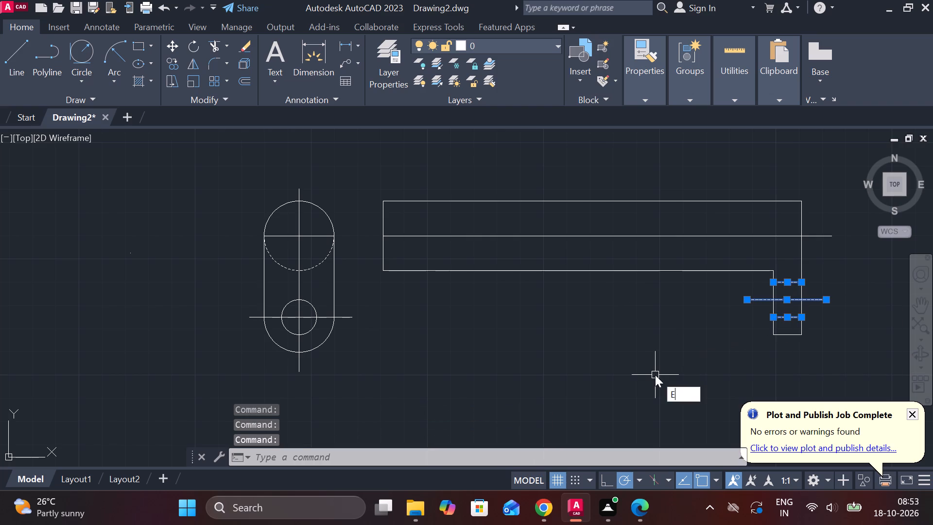
{"action": "key", "text": "space"}
Draw a horizontal projection line from the link view's lowest point to beyond the L-shaped view's leg.
{"action": "key", "text": "l"}
{"action": "key", "text": "Return"}
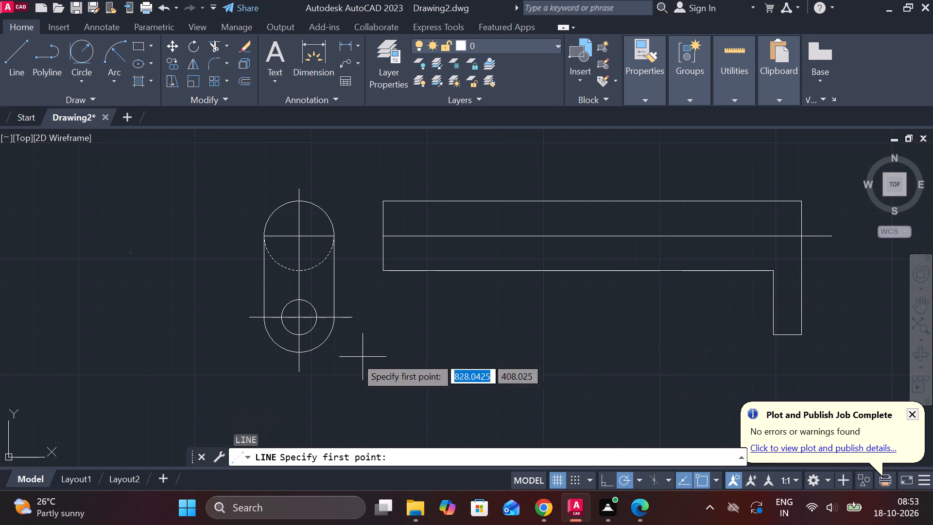
{"action": "left_click", "coordinate": [296, 357]}
{"action": "left_click", "coordinate": [878, 354]}
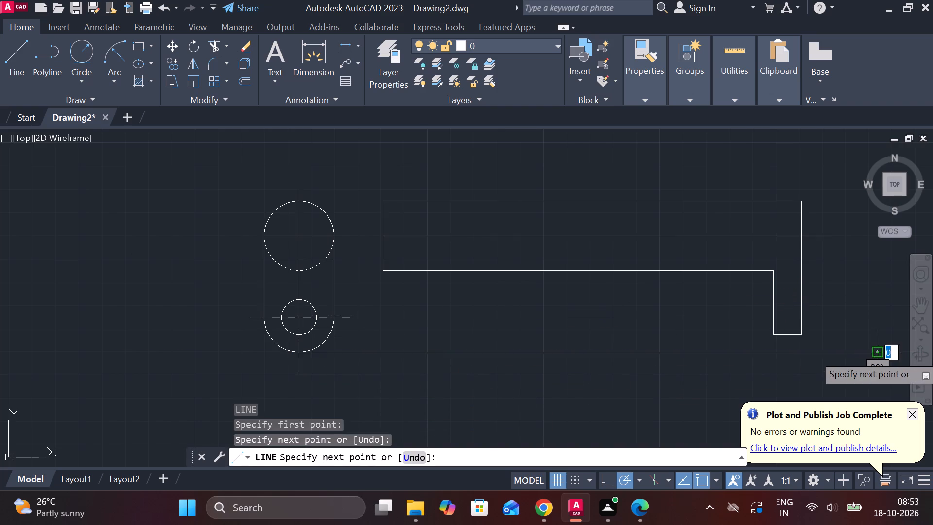
{"action": "key", "text": "Escape"}
Erase the leg's short bottom edge.
{"action": "left_click", "coordinate": [796, 337]}
{"action": "type", "text": "E"}
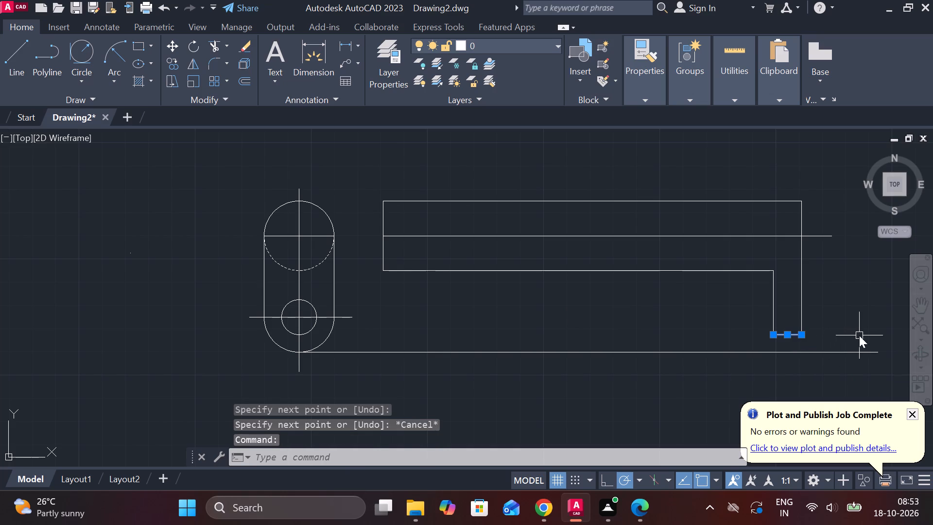
{"action": "key", "text": "space"}
Extend both vertical edges of the leg down to the new horizontal projection line.
{"action": "type", "text": "EX"}
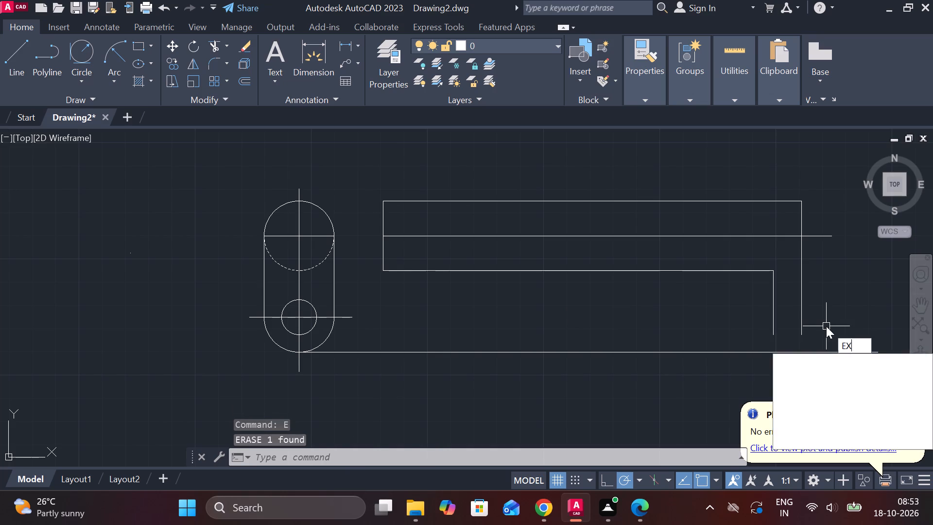
{"action": "key", "text": "space"}
{"action": "left_click", "coordinate": [773, 312]}
{"action": "left_click", "coordinate": [800, 302]}
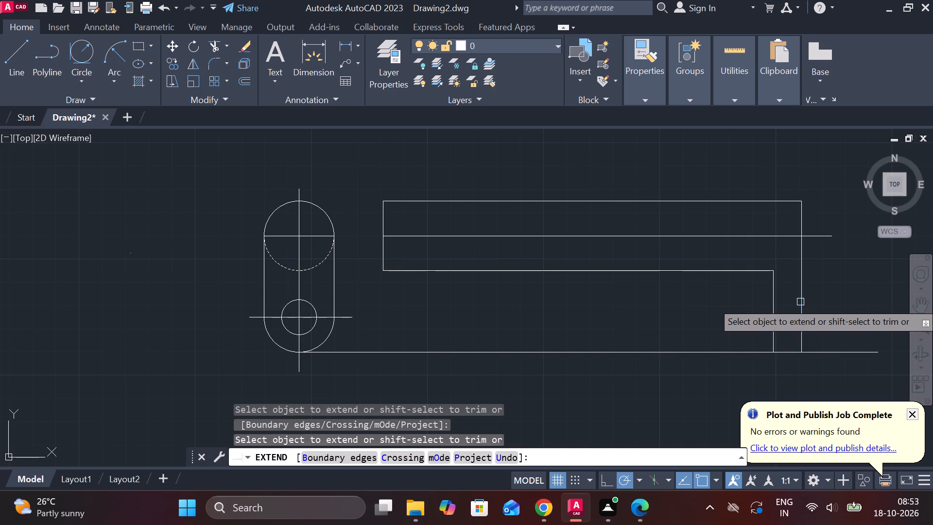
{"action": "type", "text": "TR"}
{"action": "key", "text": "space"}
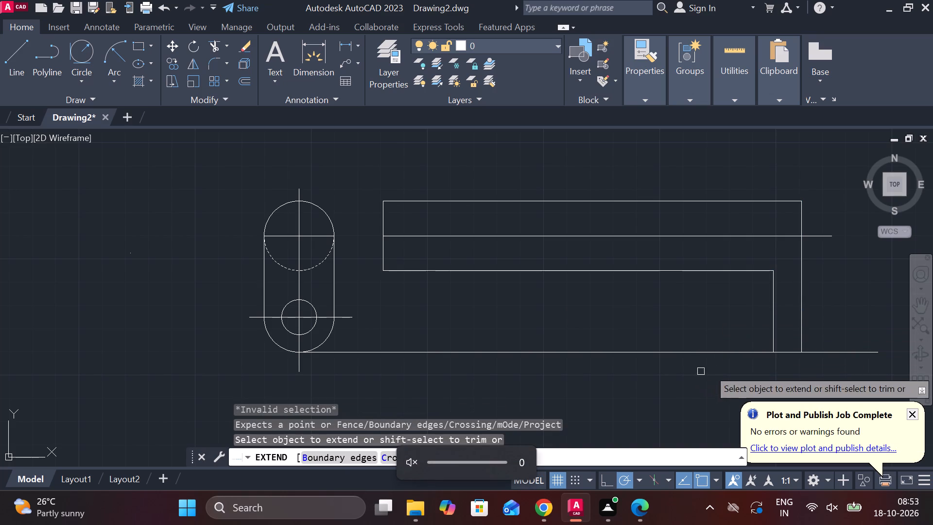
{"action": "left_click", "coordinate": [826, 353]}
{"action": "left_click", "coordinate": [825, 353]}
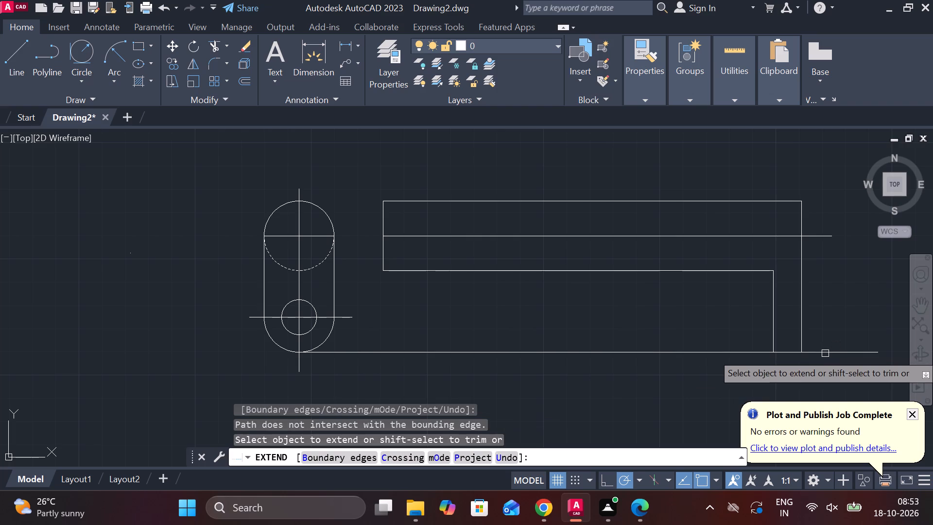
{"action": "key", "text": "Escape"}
Trim the projection line on both sides of the leg, keeping only the piece that closes its bottom.
{"action": "type", "text": "TR"}
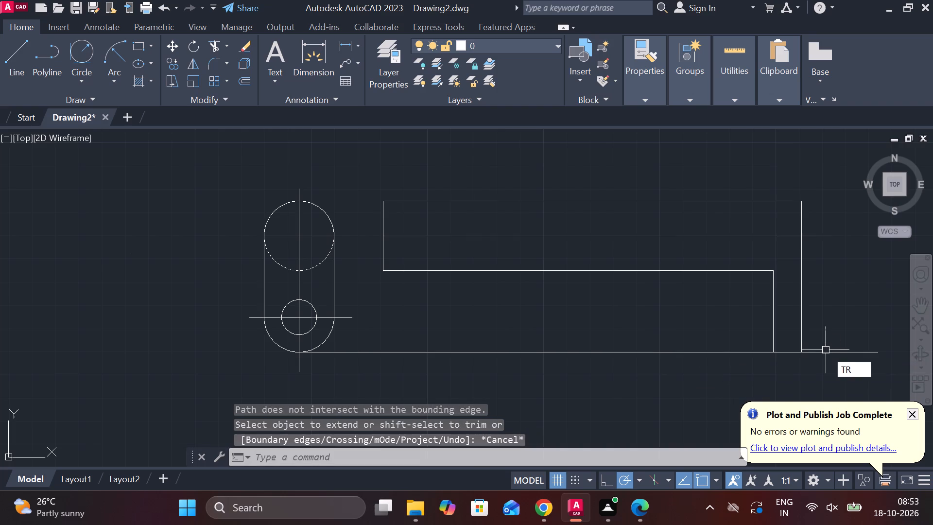
{"action": "key", "text": "space"}
{"action": "left_click", "coordinate": [826, 350]}
{"action": "left_click", "coordinate": [758, 356]}
{"action": "left_click", "coordinate": [755, 349]}
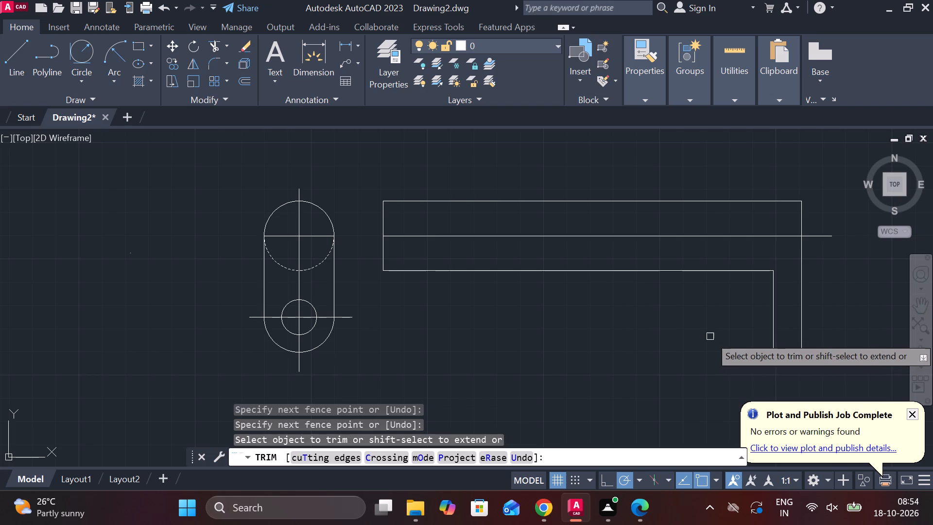
{"action": "middle_click_drag", "start_coordinate": [693, 343], "coordinate": [669, 293]}
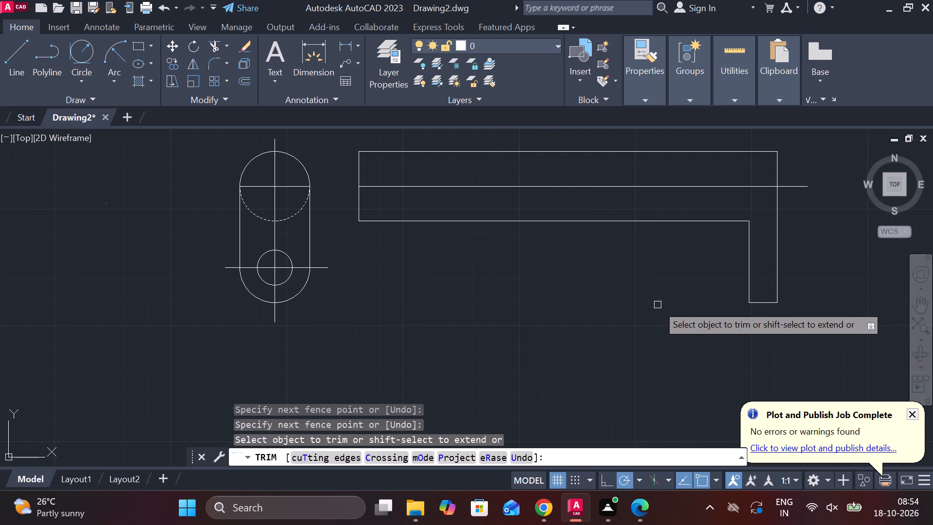
{"action": "key", "text": "Escape"}
Draw two horizontal projection lines from the top and bottom of the link view's small circle to beyond the leg.
{"action": "key", "text": "l"}
{"action": "key", "text": "Return"}
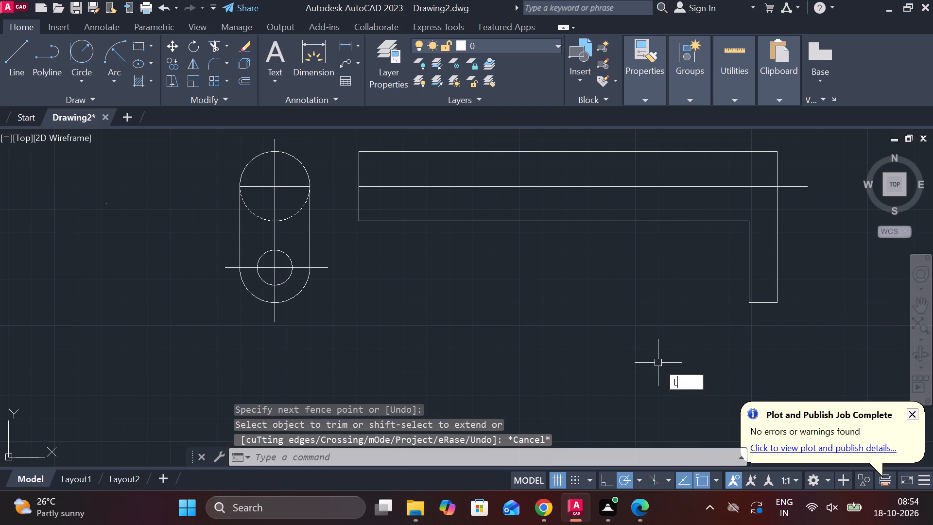
{"action": "left_click", "coordinate": [271, 254]}
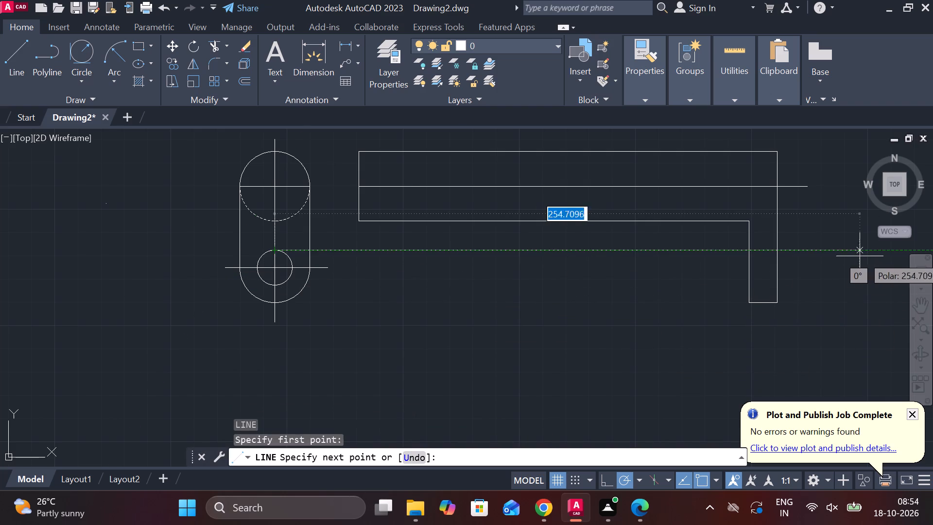
{"action": "left_click", "coordinate": [845, 256]}
{"action": "key", "text": "Escape"}
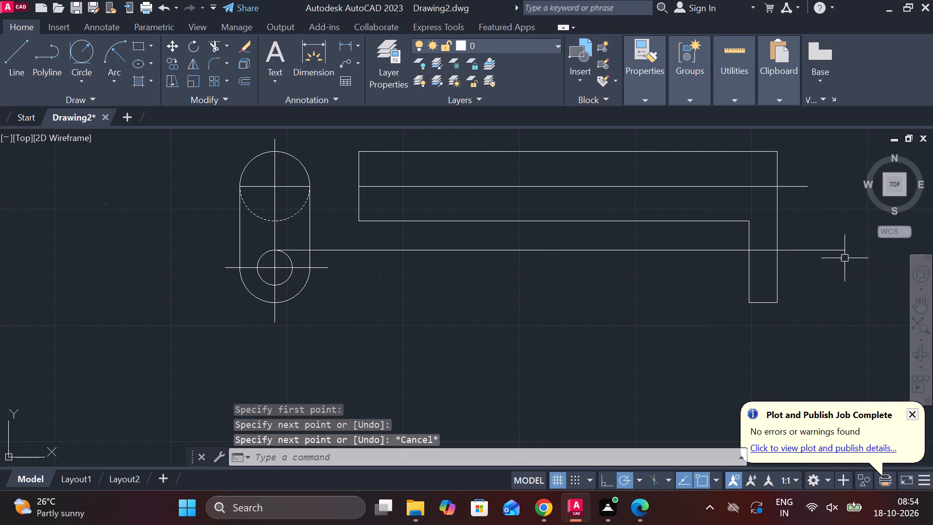
{"action": "key", "text": "space"}
{"action": "key", "text": "Escape"}
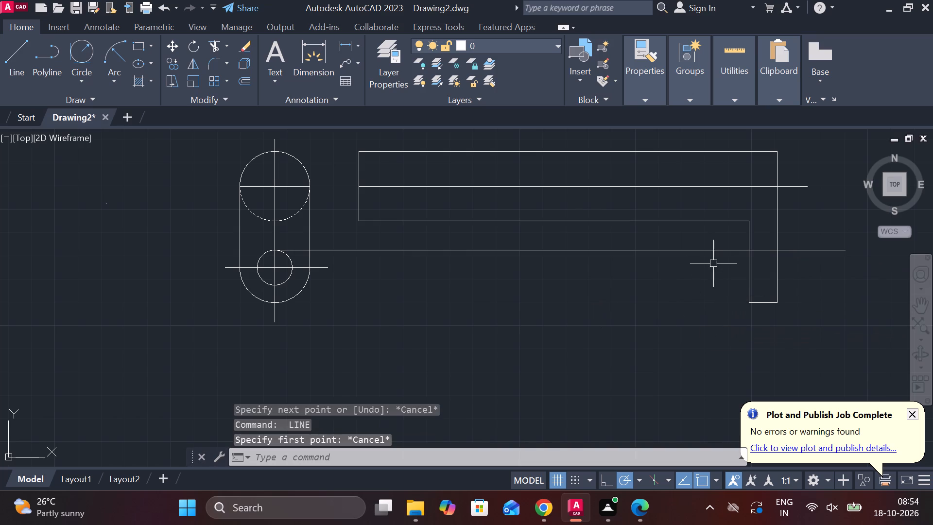
{"action": "key", "text": "l"}
{"action": "key", "text": "Return"}
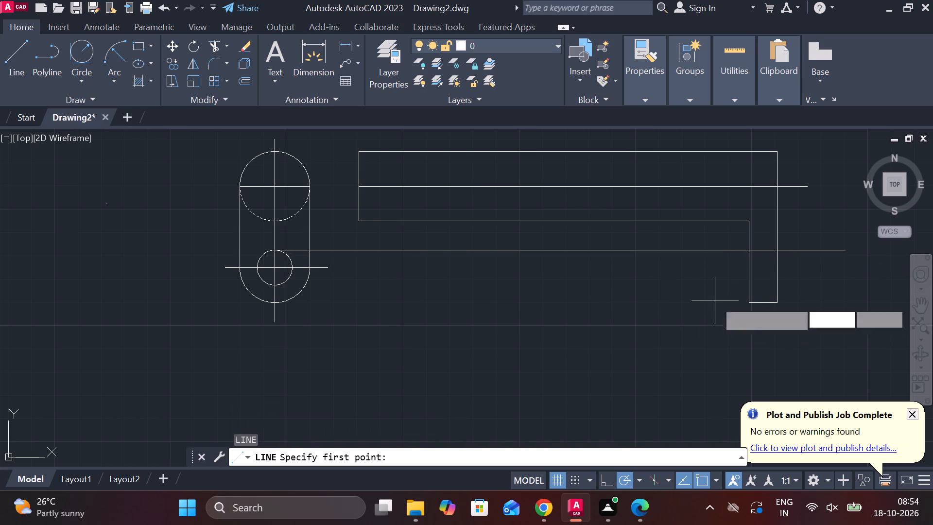
{"action": "left_click", "coordinate": [264, 284]}
{"action": "left_click", "coordinate": [844, 281]}
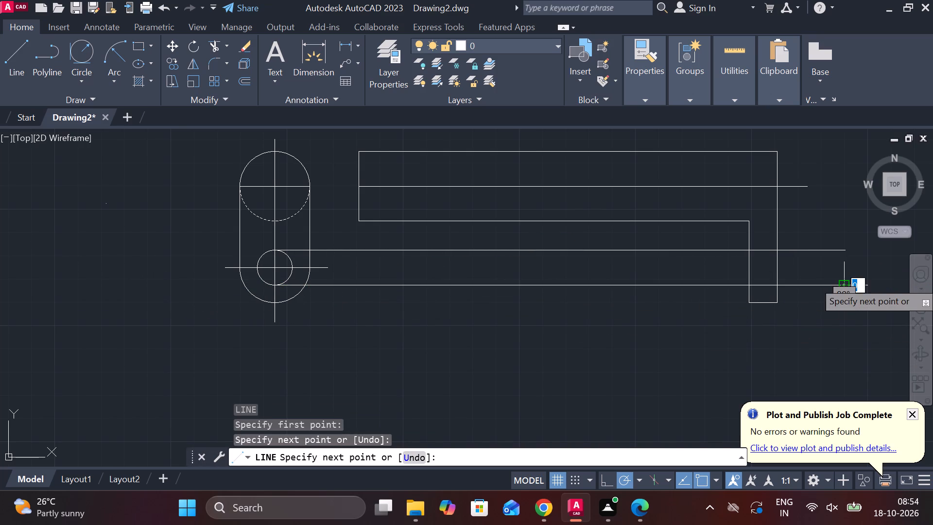
{"action": "key", "text": "Escape"}
Draw a horizontal line from the end of the small circle's centre line to beyond the leg.
{"action": "key", "text": "space"}
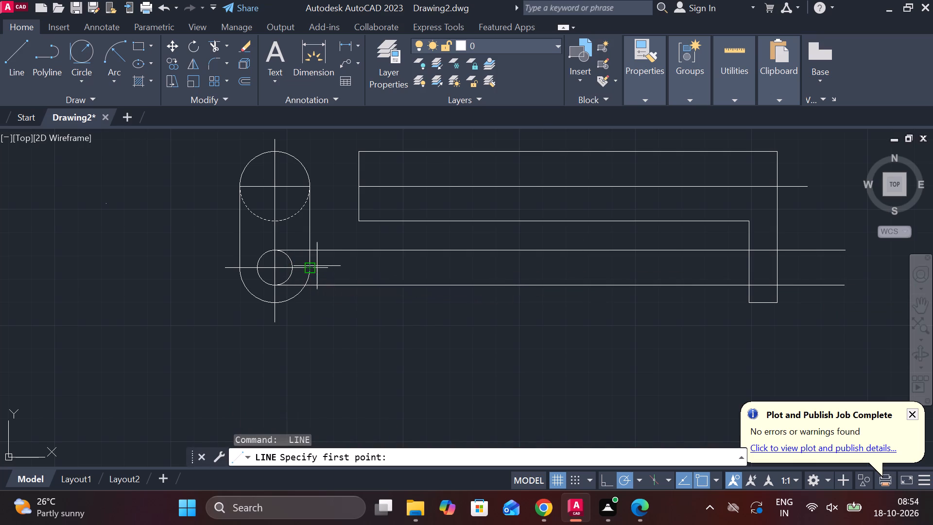
{"action": "left_click", "coordinate": [331, 267]}
{"action": "left_click", "coordinate": [861, 267]}
{"action": "key", "text": "Escape"}
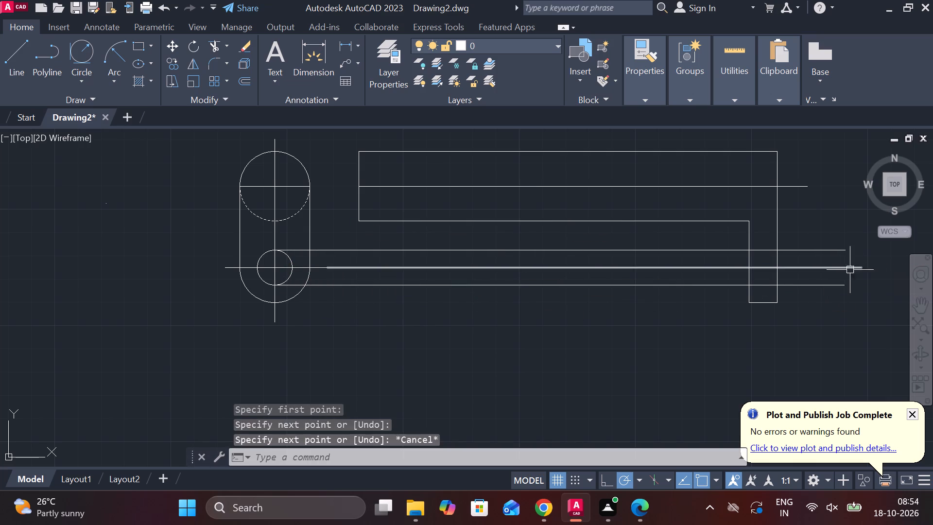
Trim away the three projection lines between the link view and the leg's inner edge.
{"action": "type", "text": "TR"}
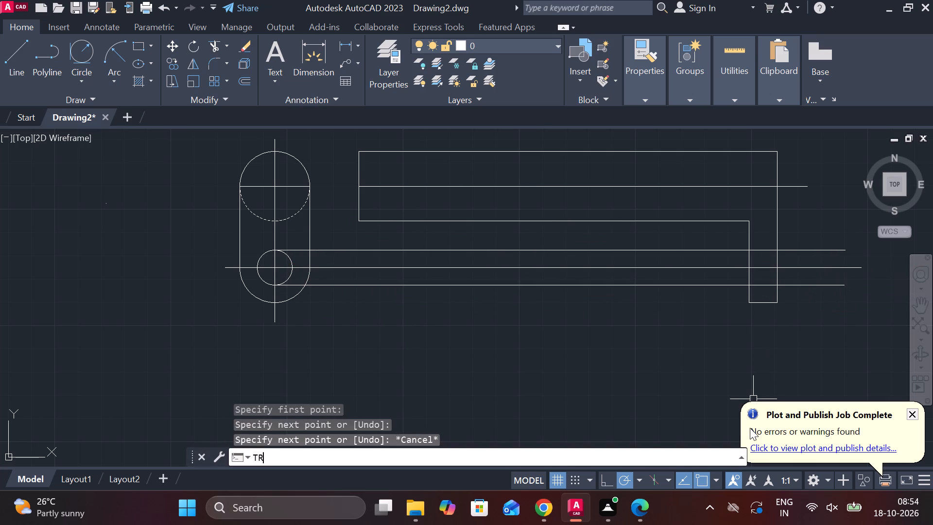
{"action": "key", "text": "space"}
{"action": "left_click_drag", "start_coordinate": [586, 228], "coordinate": [593, 318]}
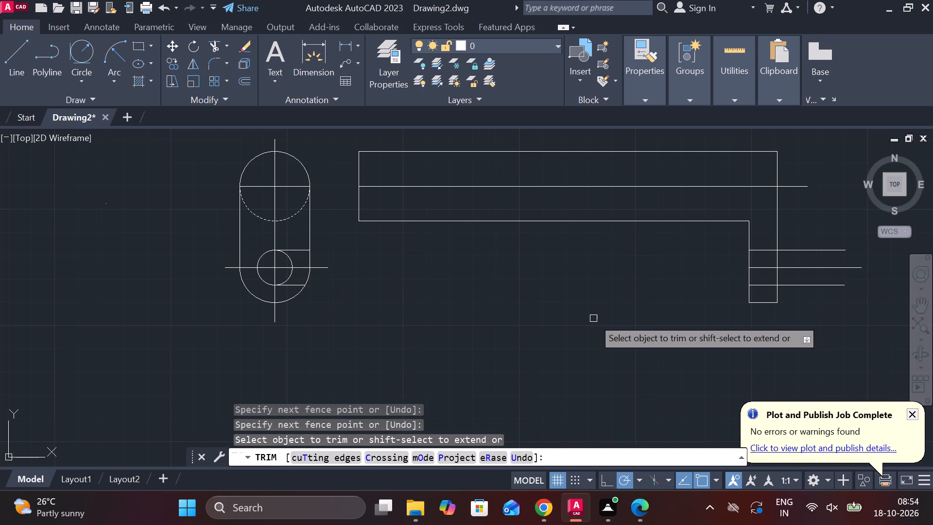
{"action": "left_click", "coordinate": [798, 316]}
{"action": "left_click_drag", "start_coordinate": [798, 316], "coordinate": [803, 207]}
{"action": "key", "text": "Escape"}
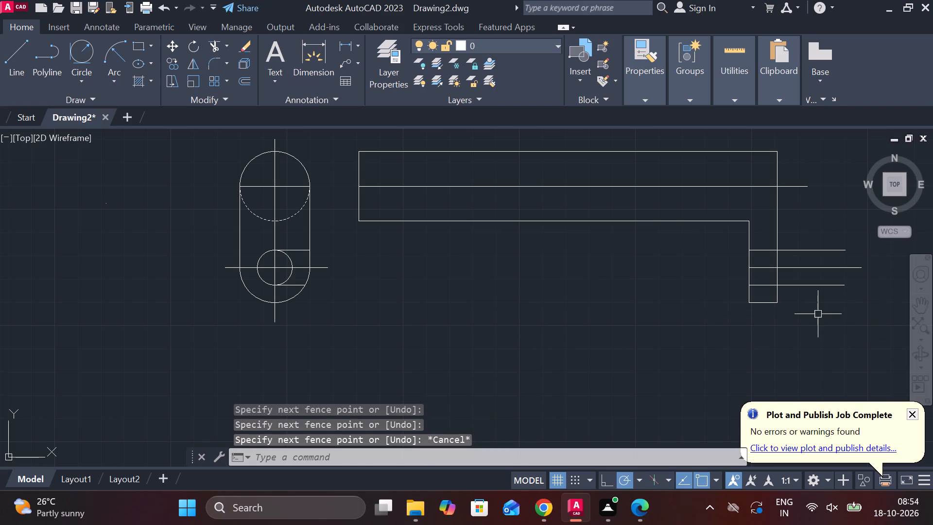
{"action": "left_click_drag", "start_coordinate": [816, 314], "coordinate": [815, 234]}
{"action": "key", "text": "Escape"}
Trim the three projection lines where they extend beyond the leg's outer vertical edge.
{"action": "key", "text": "space"}
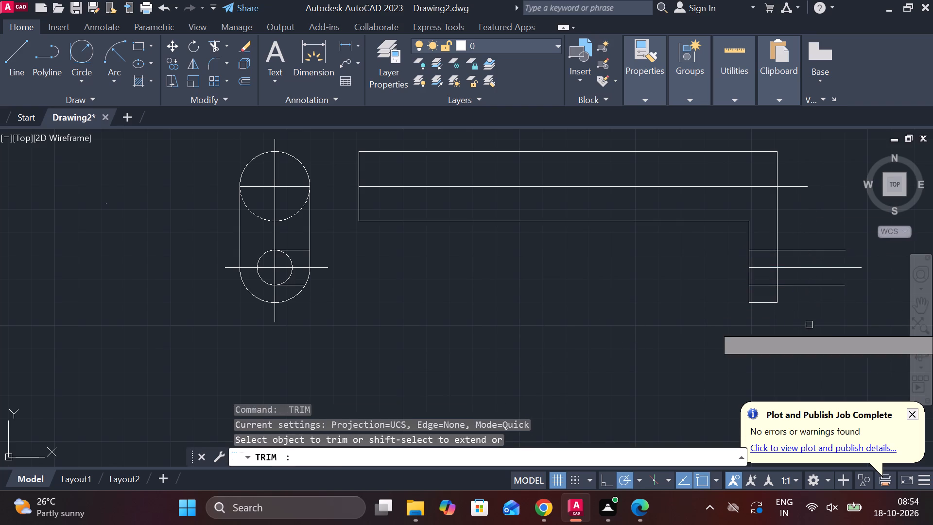
{"action": "left_click_drag", "start_coordinate": [809, 325], "coordinate": [809, 235]}
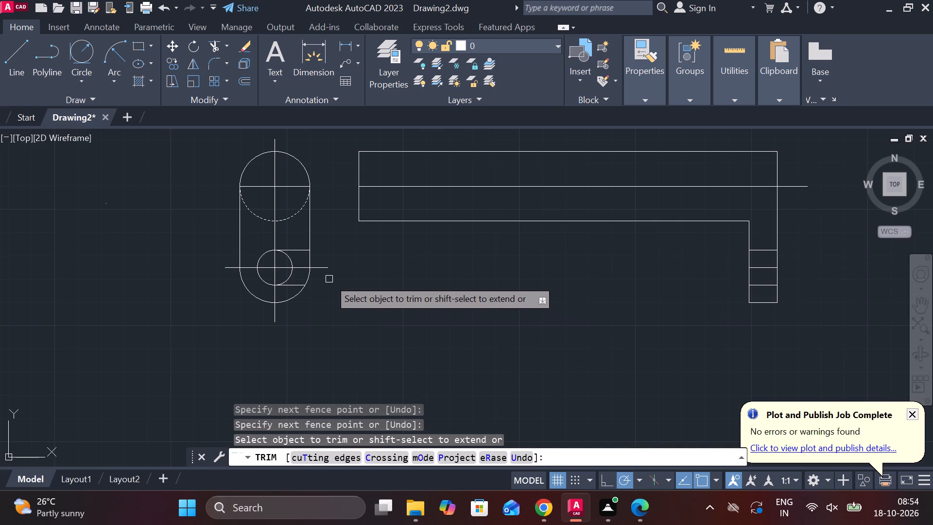
Remove the two leftover projection-line stubs beside the link view's small circle, keeping its horizontal centre line intact.
{"action": "left_click", "coordinate": [303, 252]}
{"action": "left_click", "coordinate": [301, 269]}
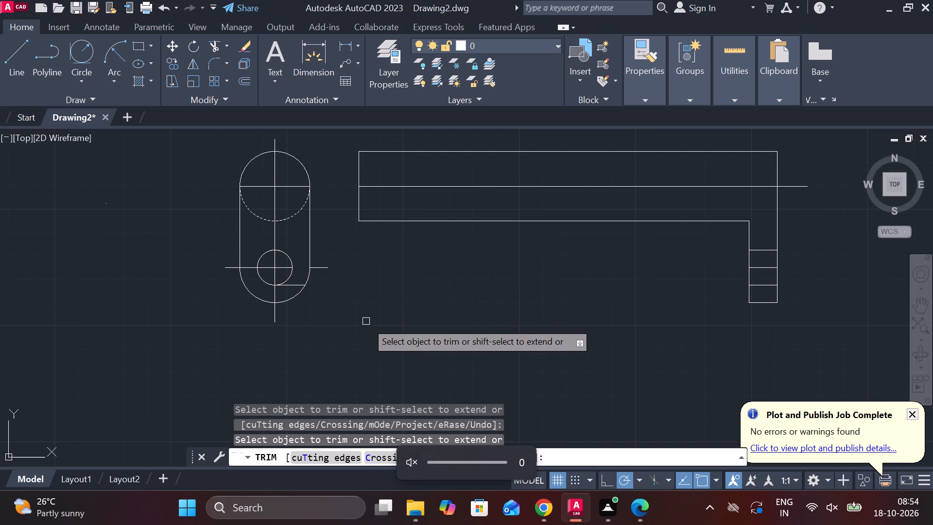
{"action": "key", "text": "ctrl+z"}
{"action": "key", "text": "Escape"}
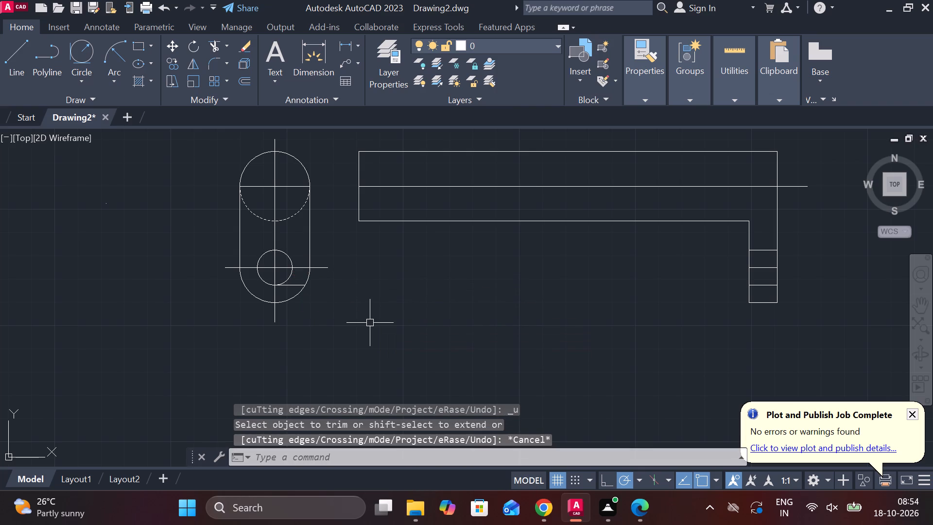
{"action": "key", "text": "Escape"}
{"action": "left_click", "coordinate": [297, 286]}
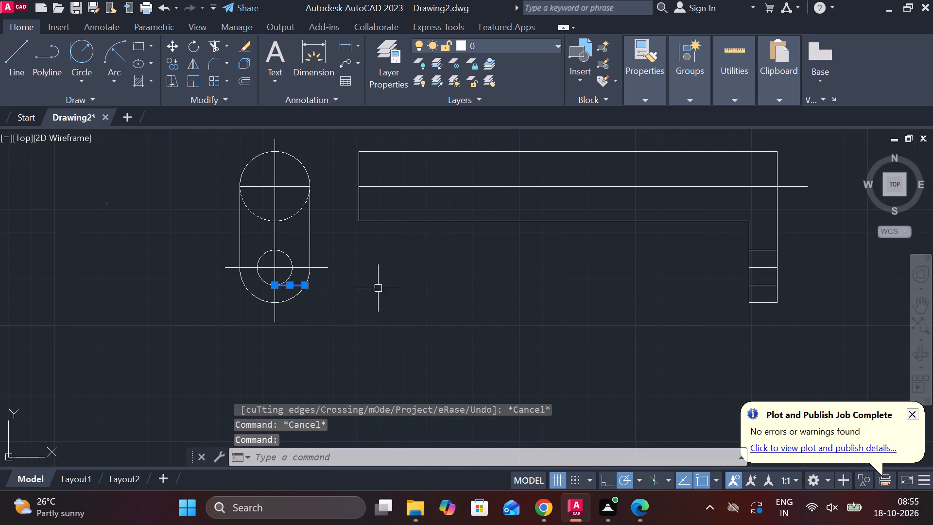
{"action": "type", "text": "E"}
{"action": "key", "text": "space"}
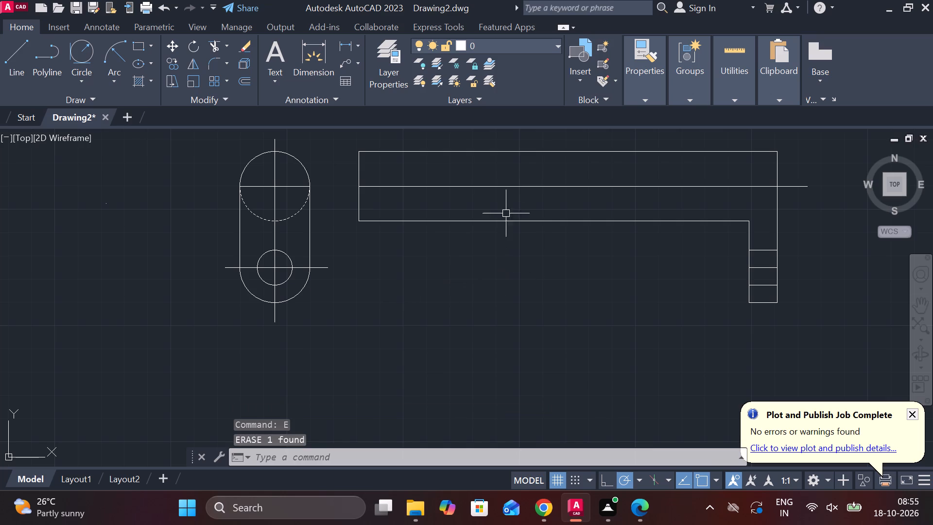
Move the whole L-shaped view horizontally about 22 units farther away from the link view.
{"action": "scroll", "coordinate": [413, 191], "scroll_direction": "up", "scroll_amount": 1}
{"action": "middle_click_drag", "start_coordinate": [415, 191], "coordinate": [470, 228]}
{"action": "scroll", "coordinate": [466, 235], "scroll_direction": "down", "scroll_amount": 1}
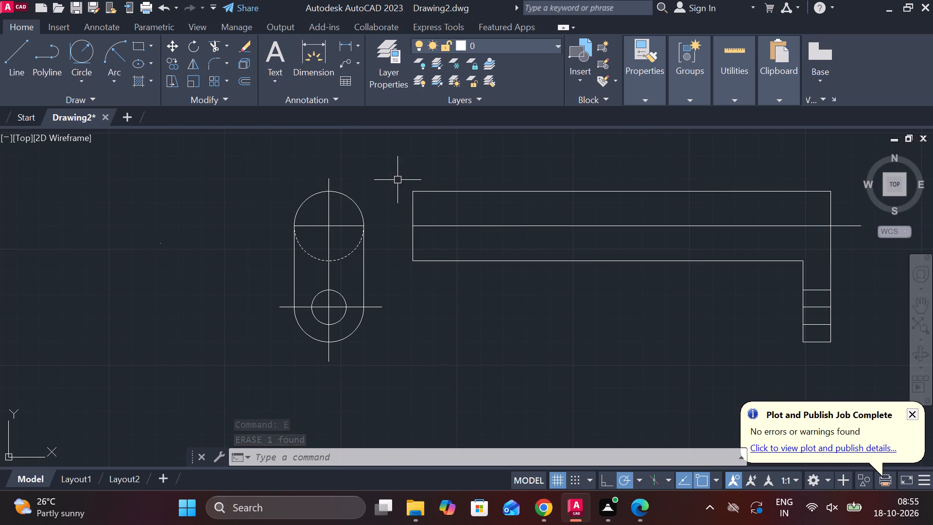
{"action": "left_click", "coordinate": [392, 168]}
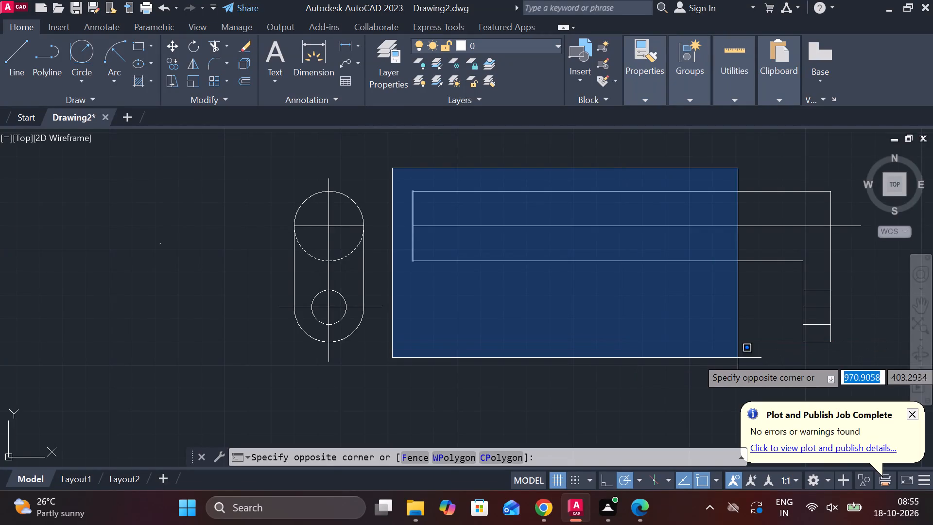
{"action": "middle_click_drag", "start_coordinate": [781, 368], "coordinate": [648, 312]}
{"action": "left_click", "coordinate": [786, 316]}
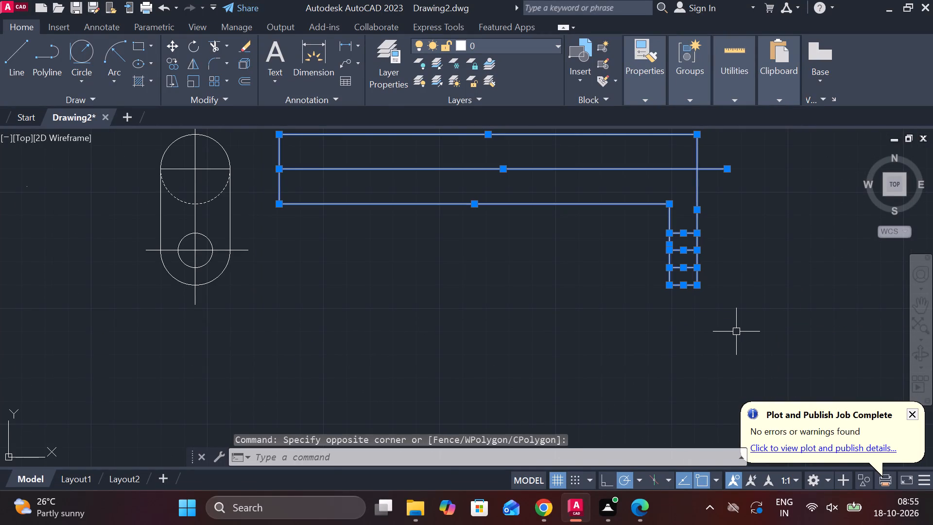
{"action": "key", "text": "m"}
{"action": "key", "text": "Return"}
{"action": "middle_click_drag", "start_coordinate": [489, 280], "coordinate": [568, 316]}
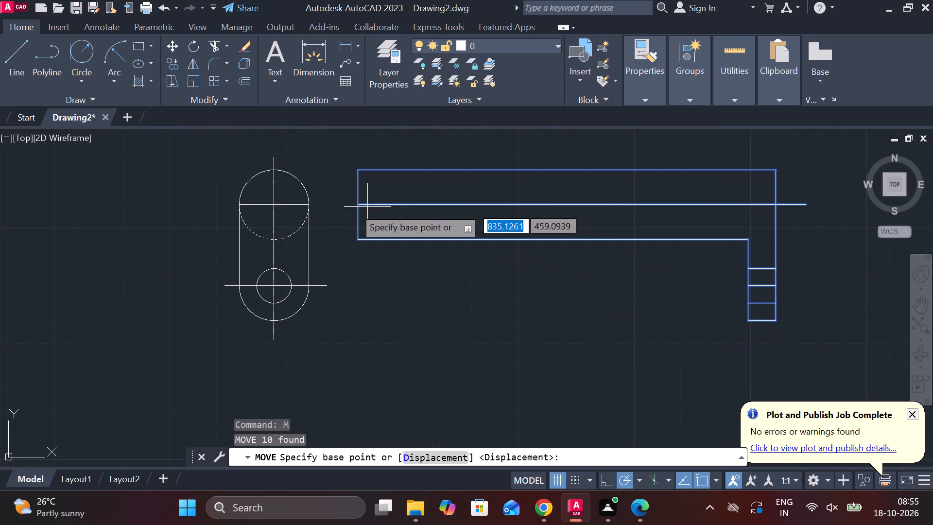
{"action": "left_click", "coordinate": [356, 204]}
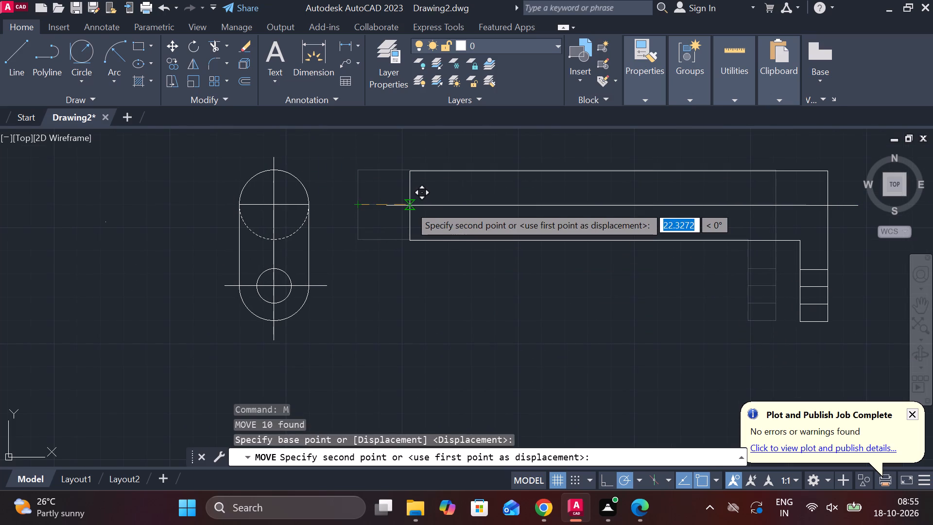
{"action": "left_click", "coordinate": [410, 206]}
{"action": "key", "text": "Escape"}
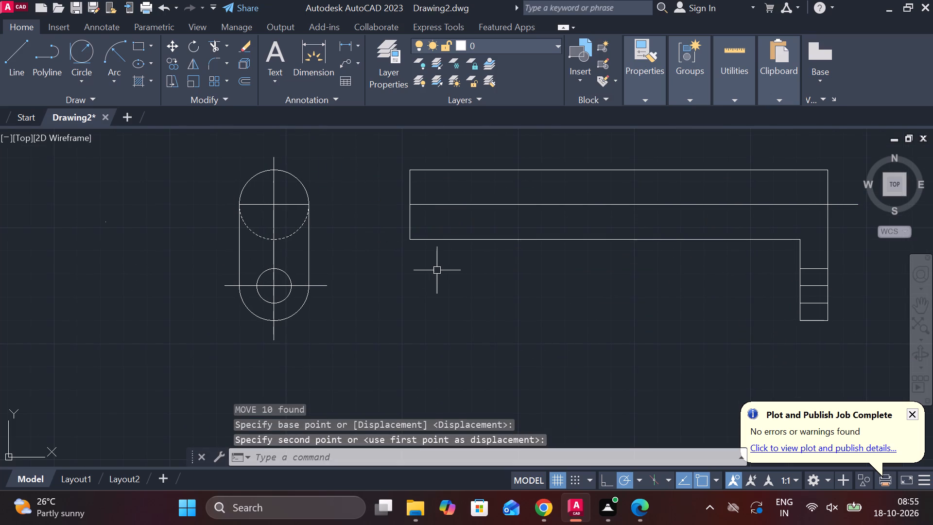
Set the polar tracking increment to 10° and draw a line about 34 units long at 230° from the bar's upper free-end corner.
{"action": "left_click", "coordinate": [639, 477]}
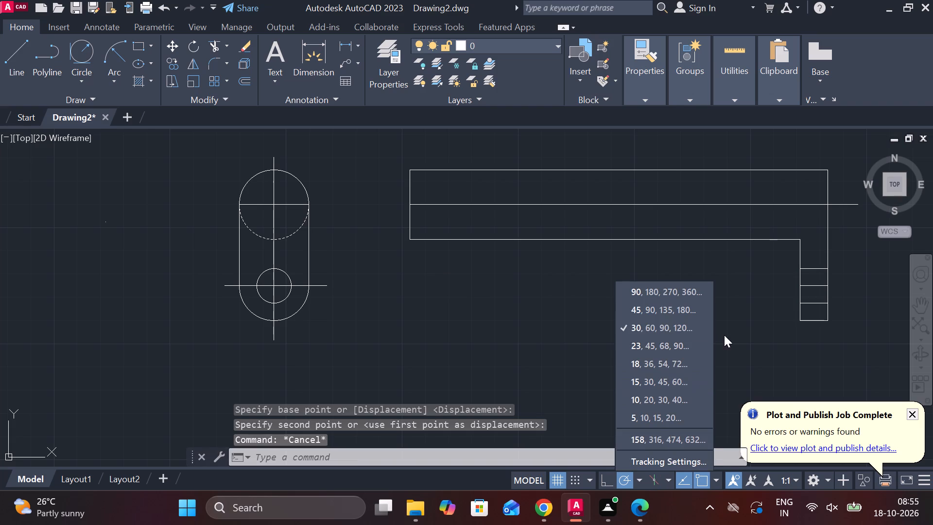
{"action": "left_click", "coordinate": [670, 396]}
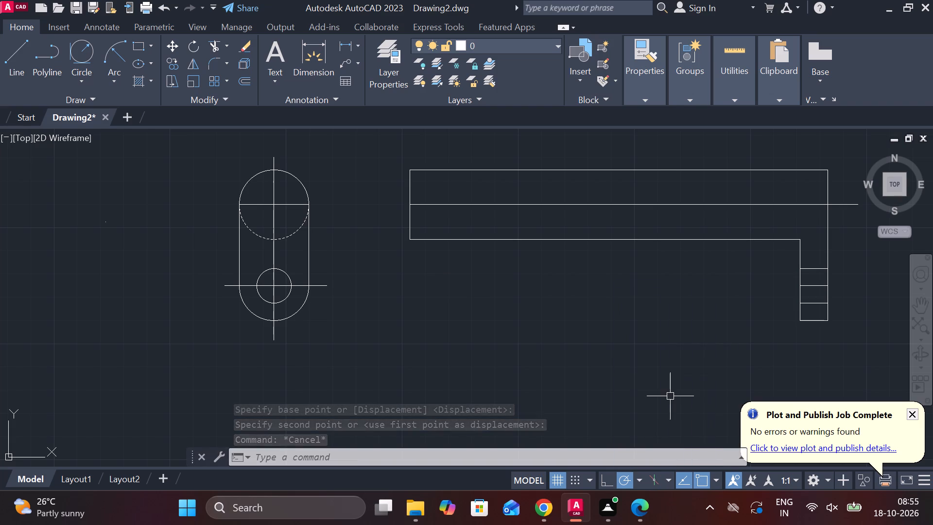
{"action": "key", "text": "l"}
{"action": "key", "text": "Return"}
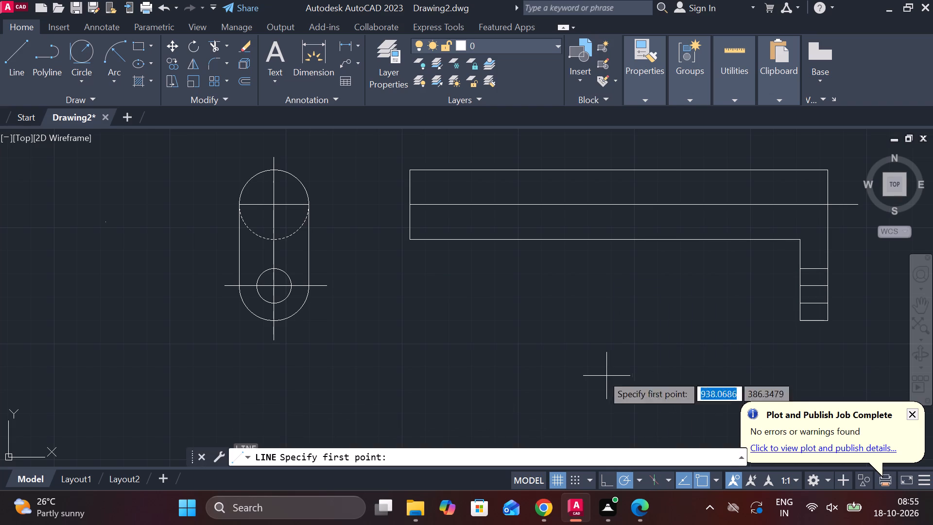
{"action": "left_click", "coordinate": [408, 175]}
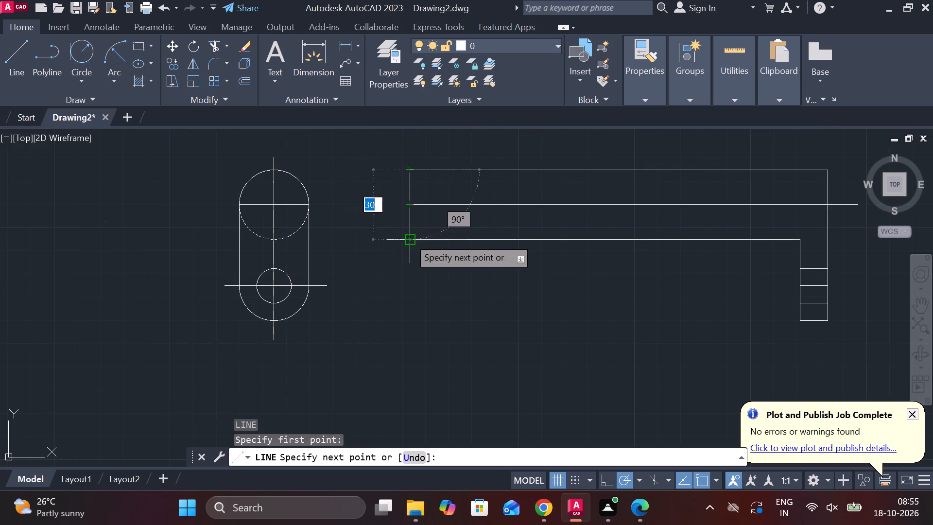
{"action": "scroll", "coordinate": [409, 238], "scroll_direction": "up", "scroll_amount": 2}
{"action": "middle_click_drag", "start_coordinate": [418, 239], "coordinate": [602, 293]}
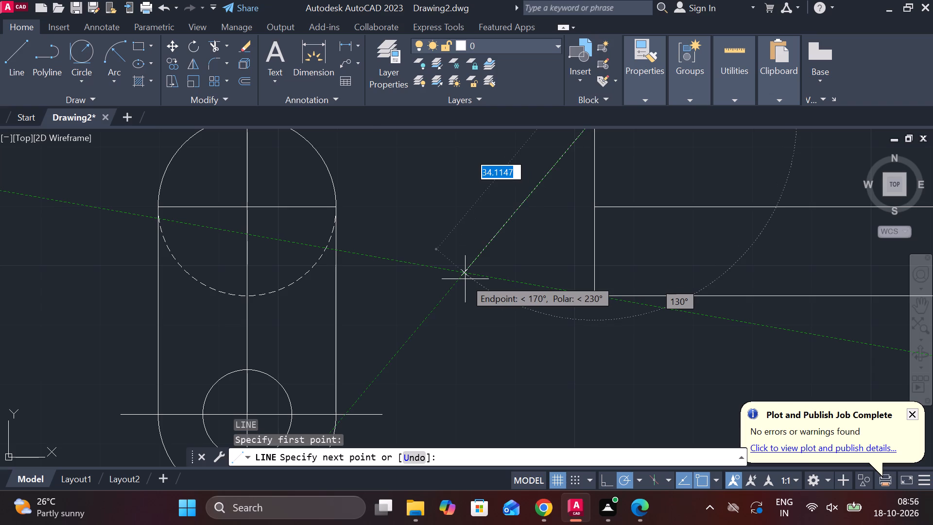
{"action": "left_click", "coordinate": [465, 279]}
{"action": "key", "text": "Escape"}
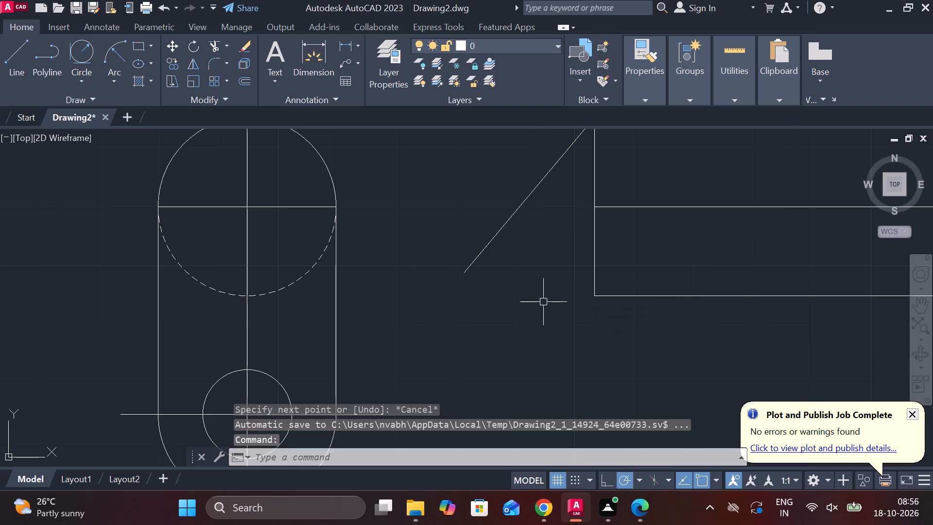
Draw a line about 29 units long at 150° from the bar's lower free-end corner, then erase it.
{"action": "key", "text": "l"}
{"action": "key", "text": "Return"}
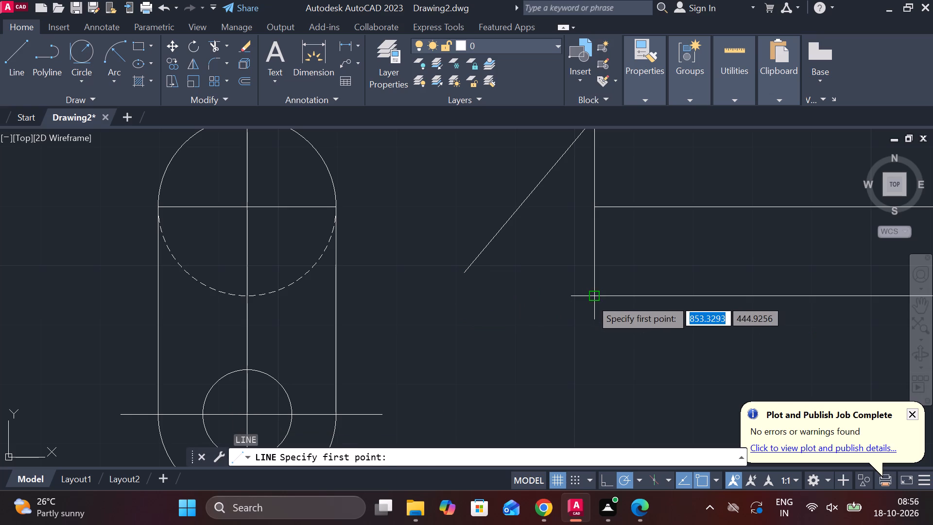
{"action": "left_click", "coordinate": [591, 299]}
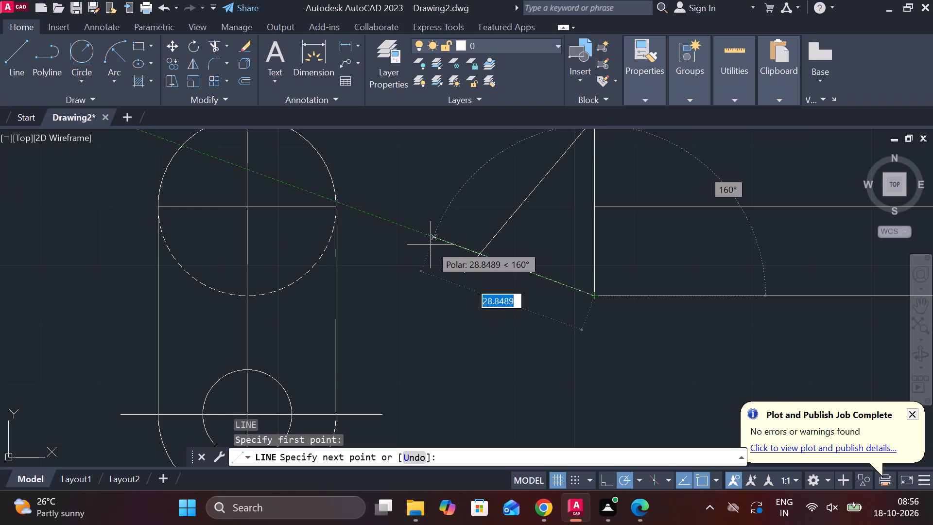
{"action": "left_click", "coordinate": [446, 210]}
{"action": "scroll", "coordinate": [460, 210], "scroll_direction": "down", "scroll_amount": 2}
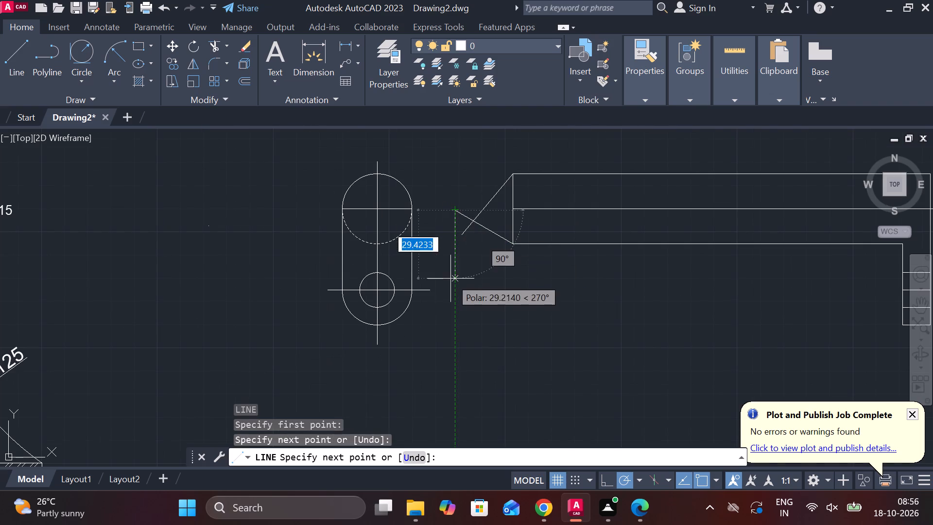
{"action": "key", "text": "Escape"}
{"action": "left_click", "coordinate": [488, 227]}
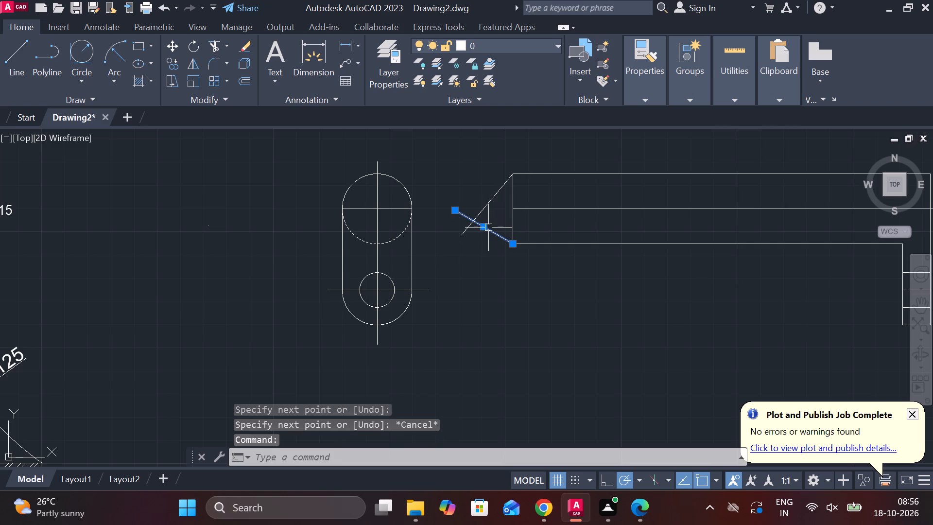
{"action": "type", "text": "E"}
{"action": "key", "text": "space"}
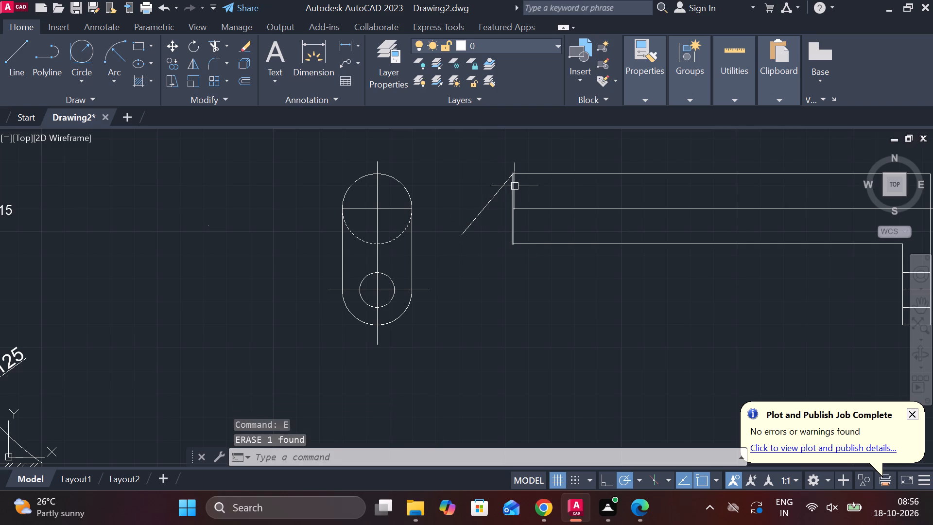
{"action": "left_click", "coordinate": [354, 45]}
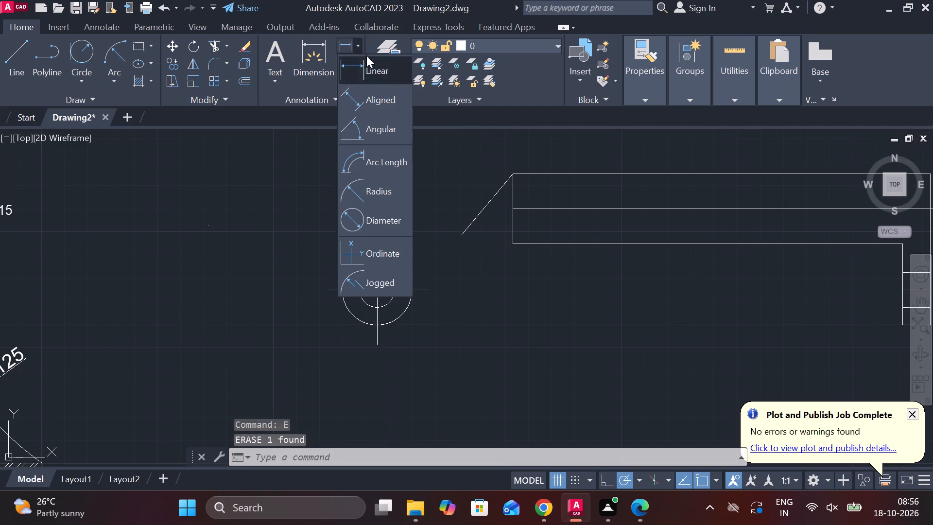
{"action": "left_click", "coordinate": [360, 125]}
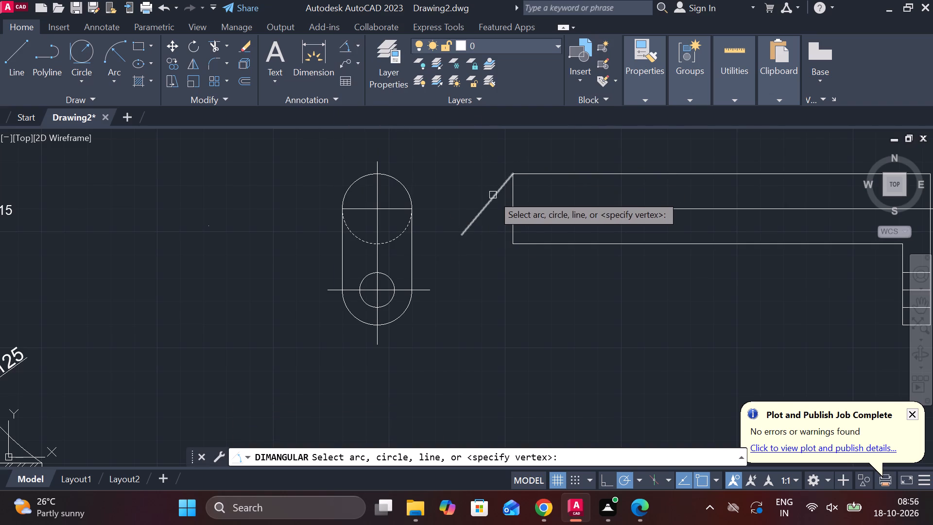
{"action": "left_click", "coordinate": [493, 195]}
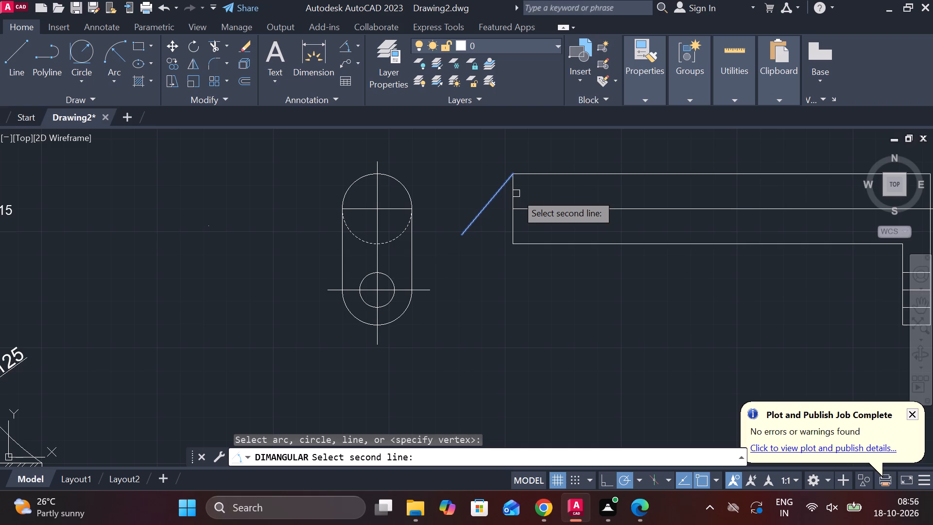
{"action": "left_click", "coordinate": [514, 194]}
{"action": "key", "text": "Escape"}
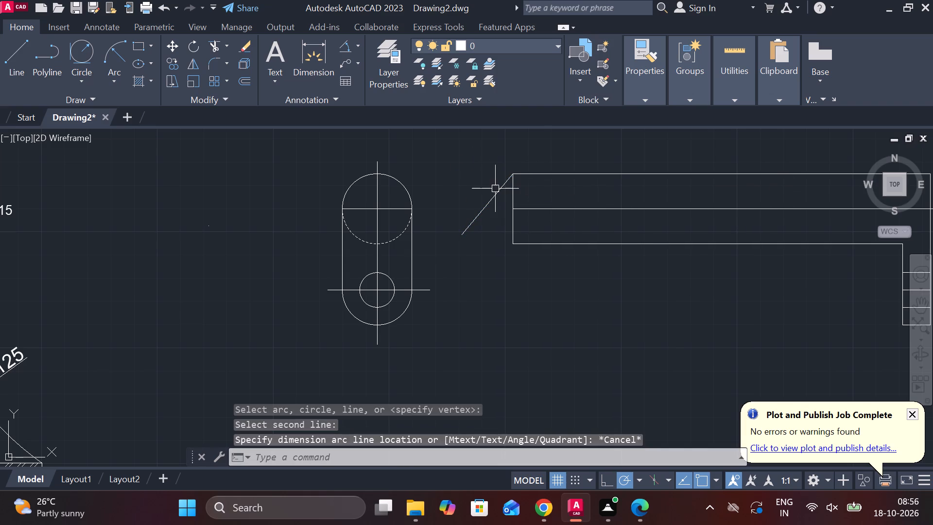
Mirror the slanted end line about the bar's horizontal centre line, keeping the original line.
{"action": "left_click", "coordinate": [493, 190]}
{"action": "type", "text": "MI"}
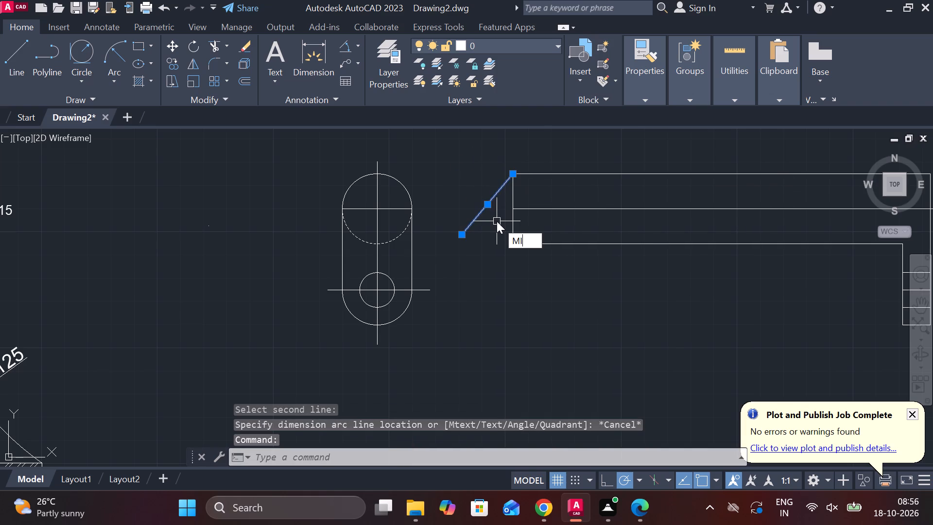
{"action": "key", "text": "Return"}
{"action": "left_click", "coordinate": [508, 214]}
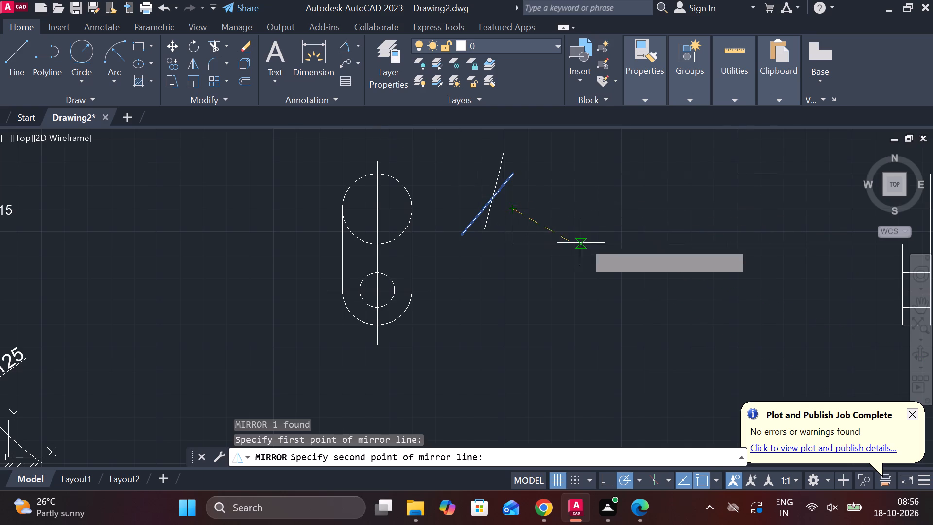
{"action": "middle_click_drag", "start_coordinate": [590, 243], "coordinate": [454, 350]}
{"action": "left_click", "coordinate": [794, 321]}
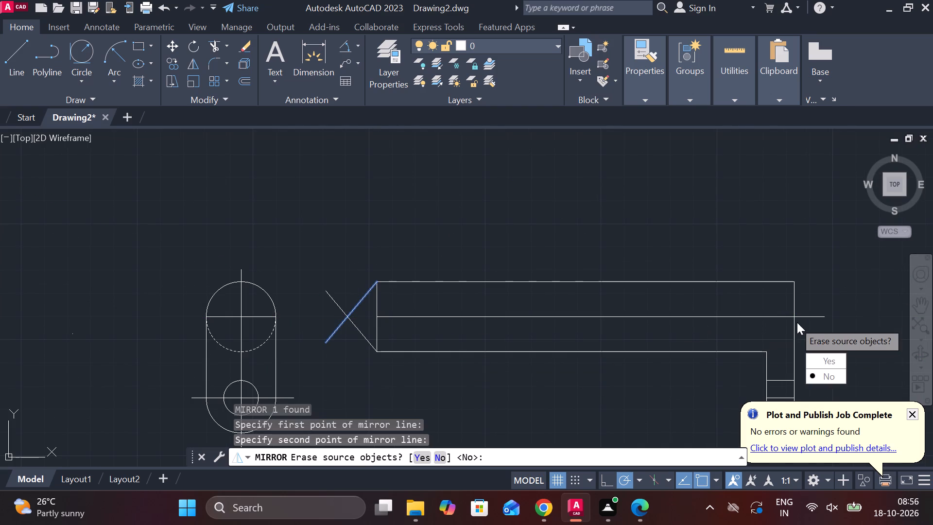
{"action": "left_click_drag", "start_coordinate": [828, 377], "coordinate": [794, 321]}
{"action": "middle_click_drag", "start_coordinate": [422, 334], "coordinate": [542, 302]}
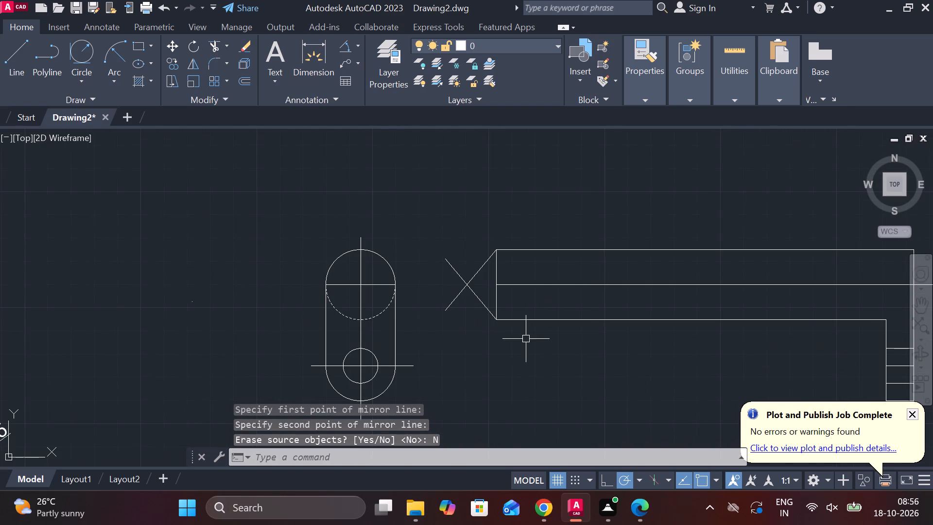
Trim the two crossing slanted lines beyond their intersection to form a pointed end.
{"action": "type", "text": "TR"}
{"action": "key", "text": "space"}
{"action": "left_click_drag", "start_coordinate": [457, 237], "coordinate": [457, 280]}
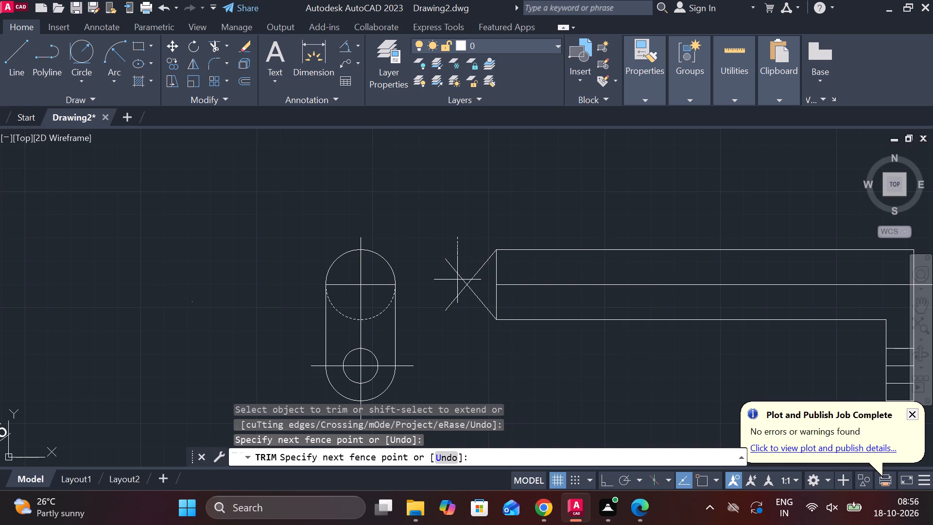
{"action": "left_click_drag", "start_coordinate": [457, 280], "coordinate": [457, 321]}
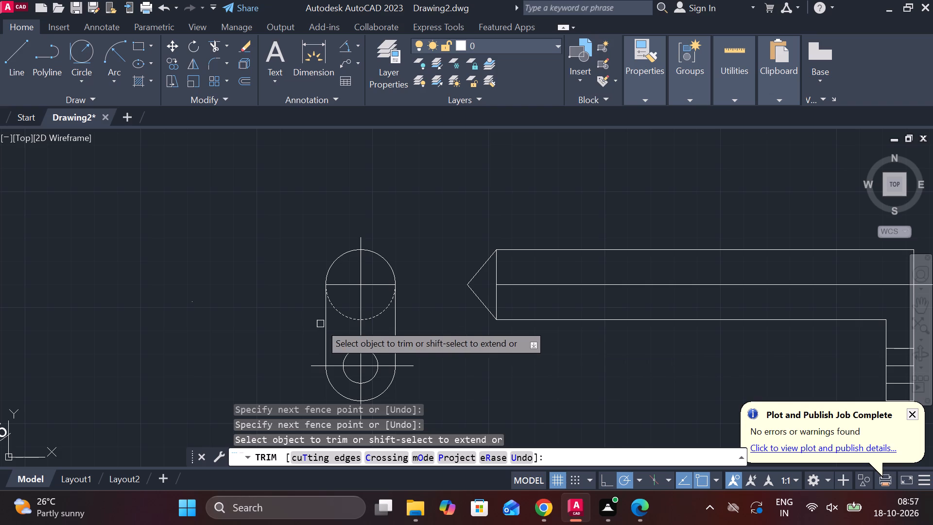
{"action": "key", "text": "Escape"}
Set the polar tracking increment to 30° and draw a line about 39 units long at 210° from the bar's upper free-end corner.
{"action": "left_click", "coordinate": [638, 479]}
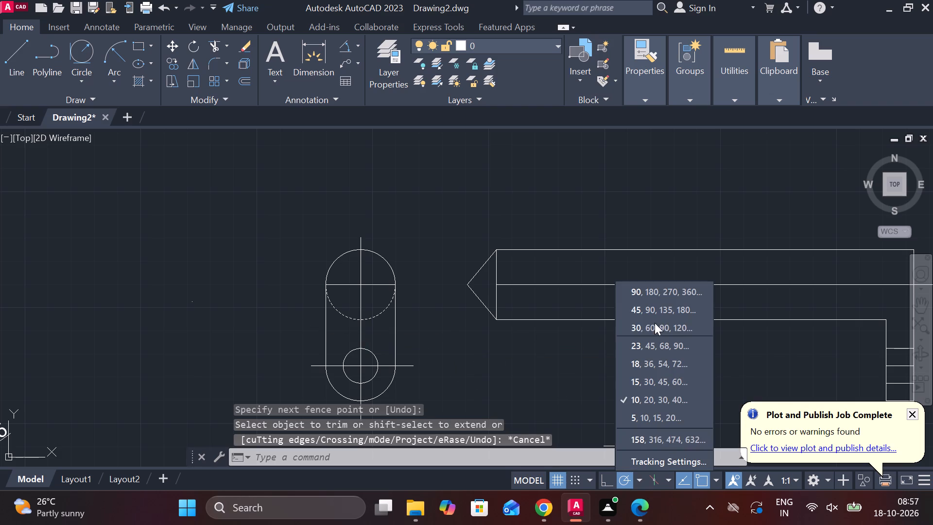
{"action": "left_click", "coordinate": [650, 328]}
{"action": "key", "text": "l"}
{"action": "key", "text": "Return"}
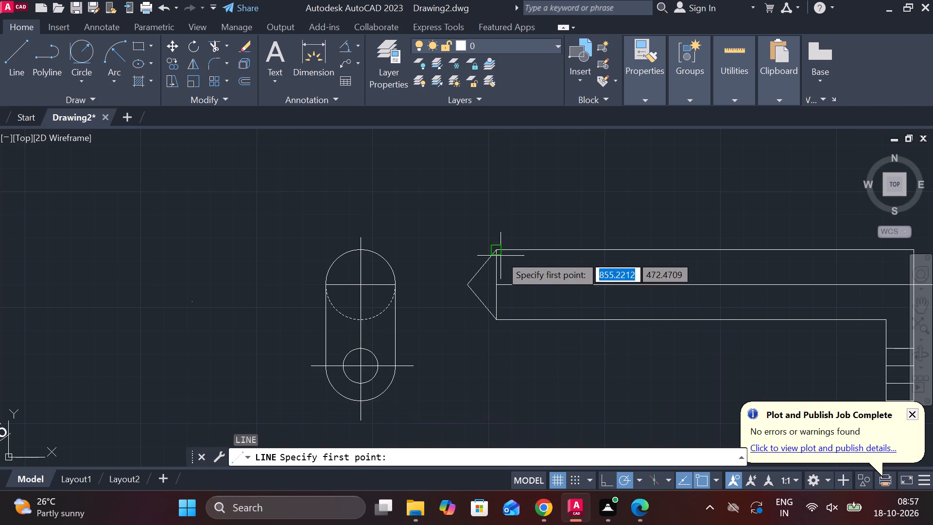
{"action": "left_click", "coordinate": [500, 253]}
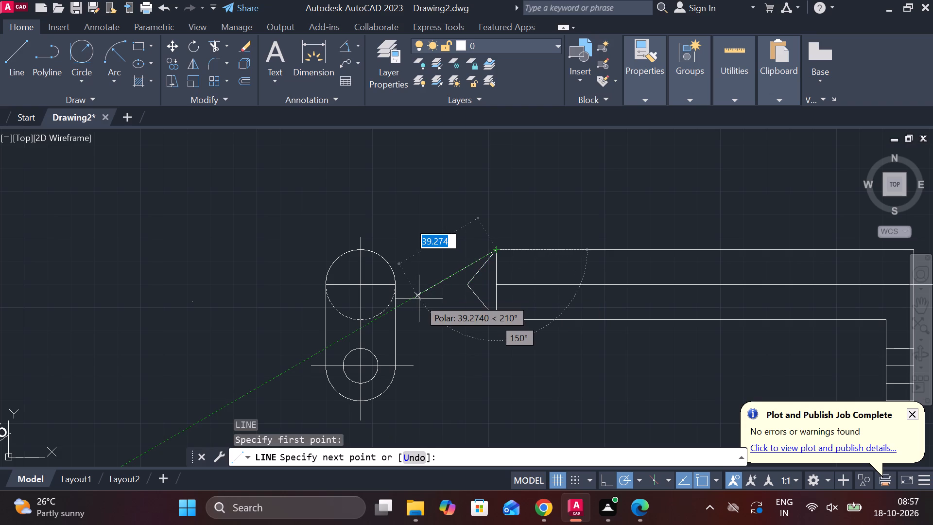
{"action": "left_click", "coordinate": [419, 298]}
{"action": "key", "text": "Escape"}
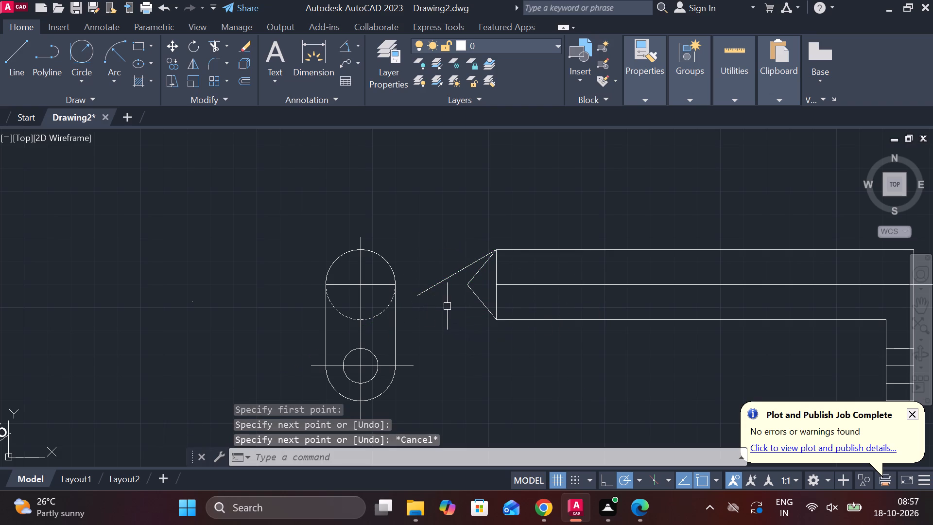
Draw a matching slanted line at 150° from the bar's lower free-end corner, crossing the upper slanted line.
{"action": "key", "text": "l"}
{"action": "key", "text": "Return"}
{"action": "left_click", "coordinate": [494, 319]}
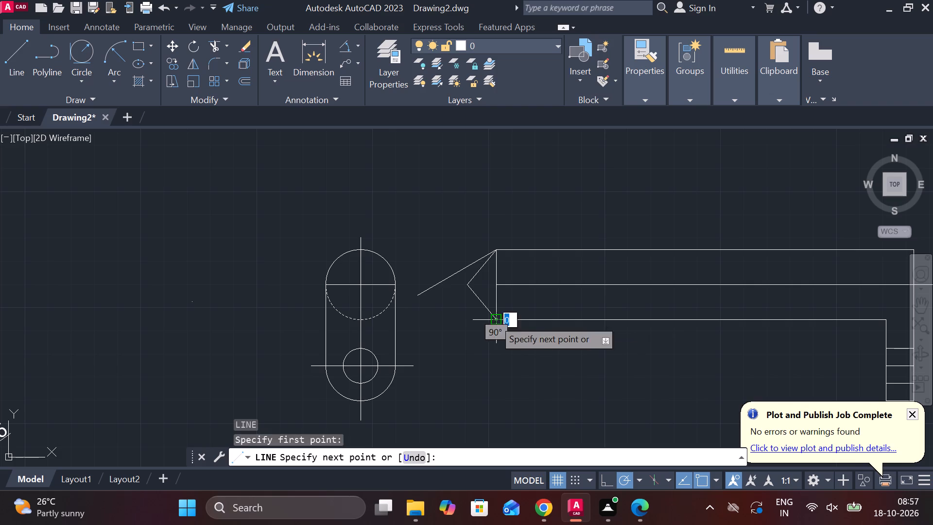
{"action": "left_click", "coordinate": [411, 270]}
{"action": "key", "text": "Escape"}
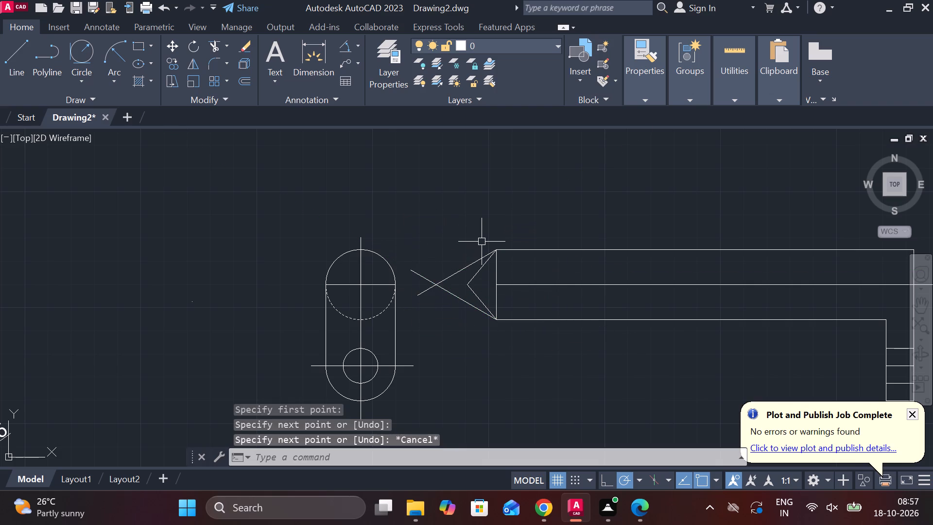
Trim away the two inner, steeper end lines and the outer slanted lines' overhangs beyond their crossing point.
{"action": "type", "text": "TR"}
{"action": "key", "text": "space"}
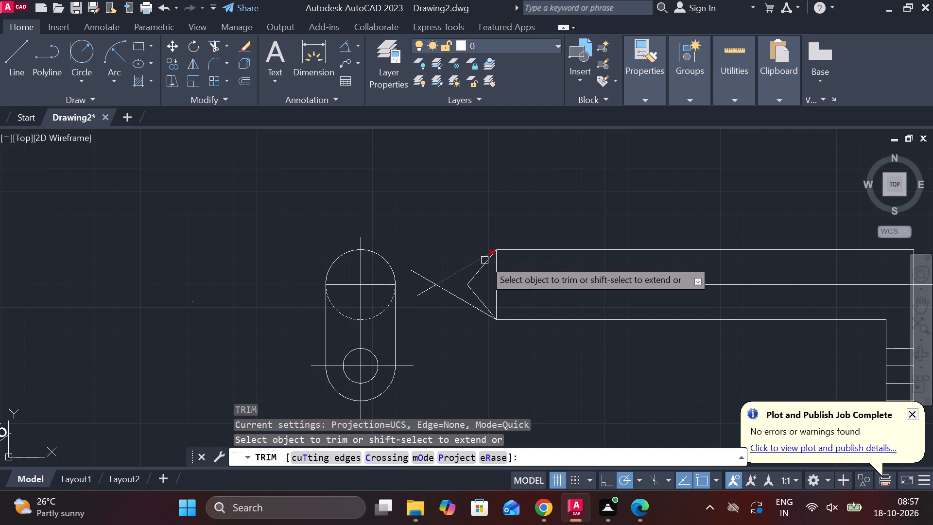
{"action": "left_click", "coordinate": [484, 267]}
{"action": "left_click", "coordinate": [476, 290]}
{"action": "left_click", "coordinate": [427, 280]}
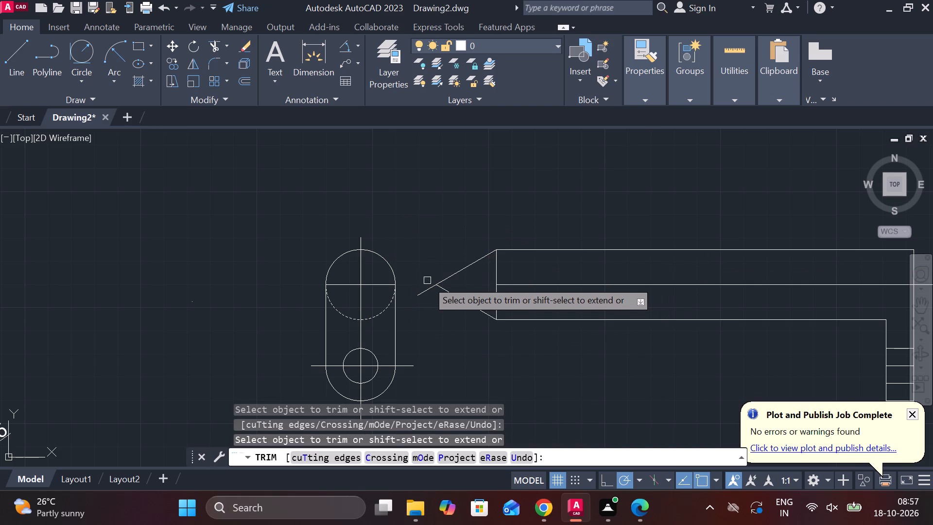
{"action": "left_click", "coordinate": [426, 297]}
{"action": "left_click", "coordinate": [425, 293]}
{"action": "left_click", "coordinate": [425, 293]}
{"action": "scroll", "coordinate": [442, 328], "scroll_direction": "down", "scroll_amount": 1}
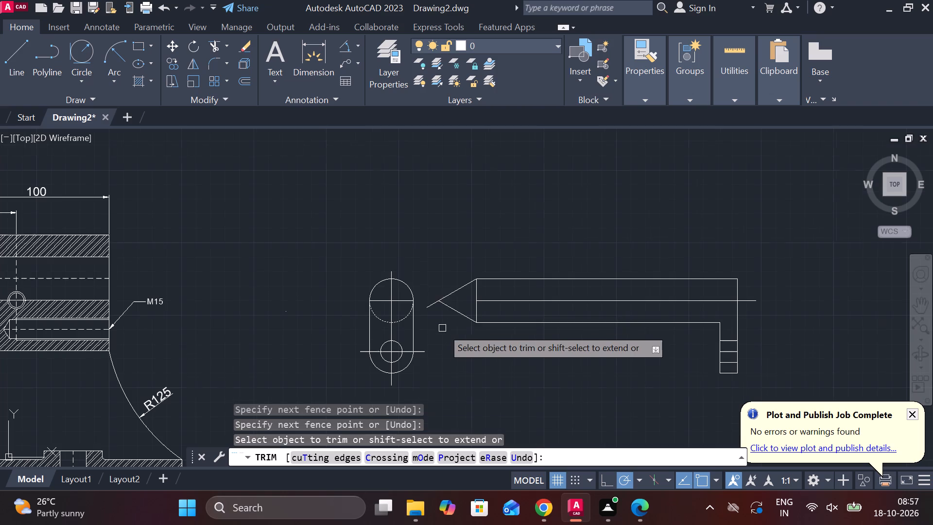
{"action": "left_click", "coordinate": [430, 310]}
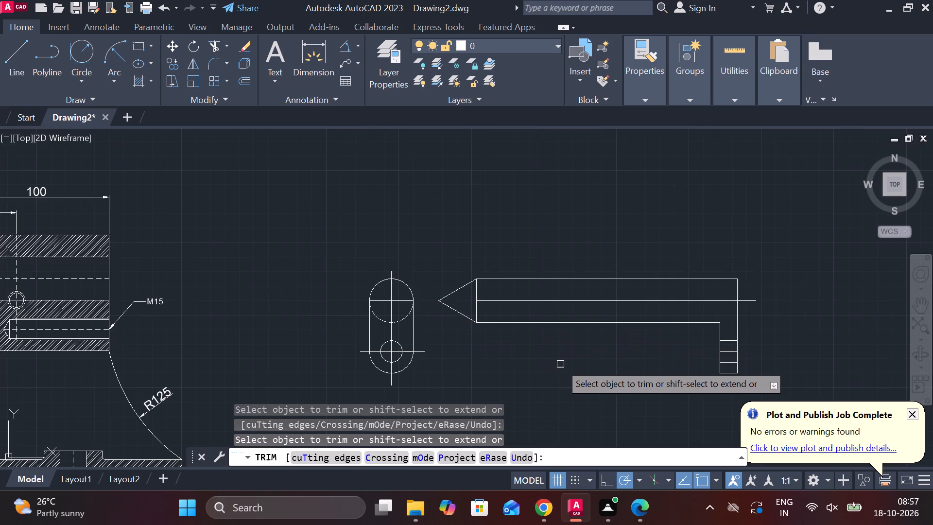
{"action": "key", "text": "Escape"}
Lengthen the bar's horizontal centre line through the pointed tip to the near edge of the link view's large circle.
{"action": "scroll", "coordinate": [402, 311], "scroll_direction": "up", "scroll_amount": 1}
{"action": "left_click", "coordinate": [551, 299]}
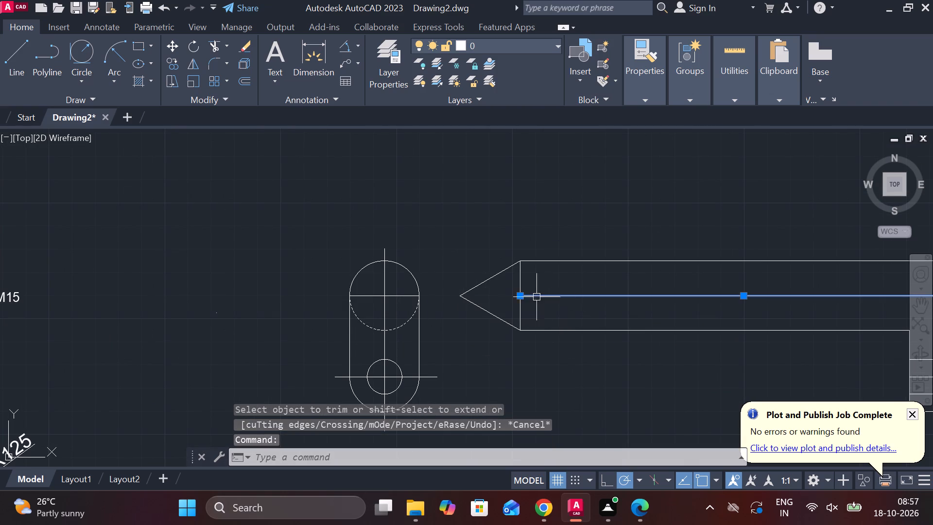
{"action": "left_click", "coordinate": [547, 327]}
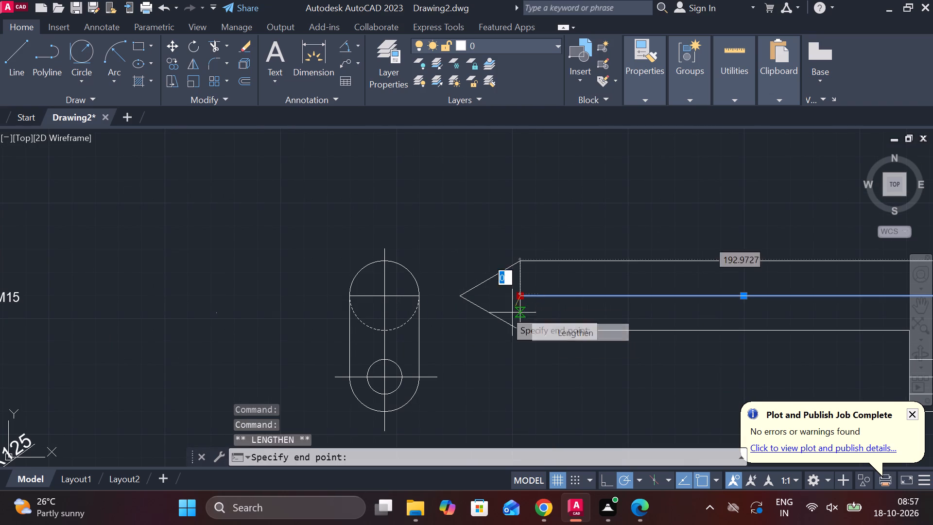
{"action": "left_click", "coordinate": [418, 301]}
{"action": "key", "text": "Escape"}
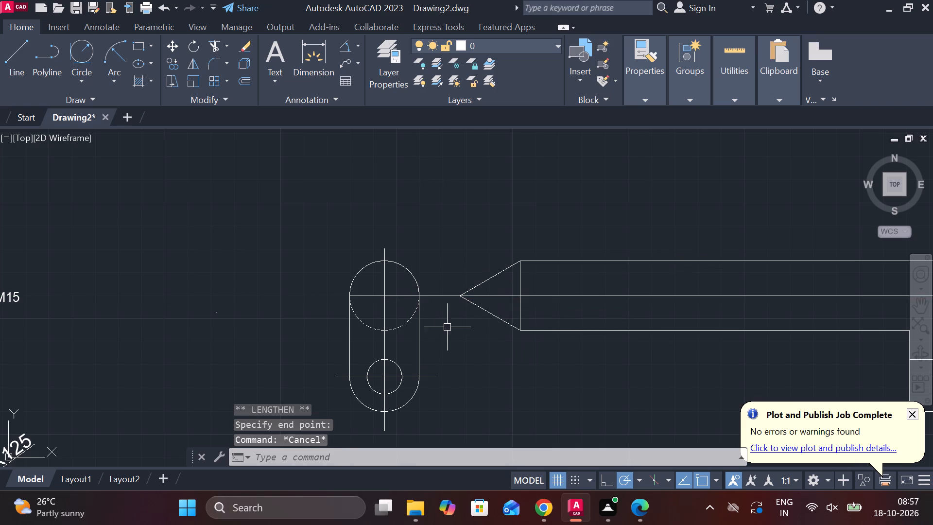
Lengthen the horizontal centre line of the link view's large circle past the circle's edge on the side away from the bar.
{"action": "left_click", "coordinate": [397, 294]}
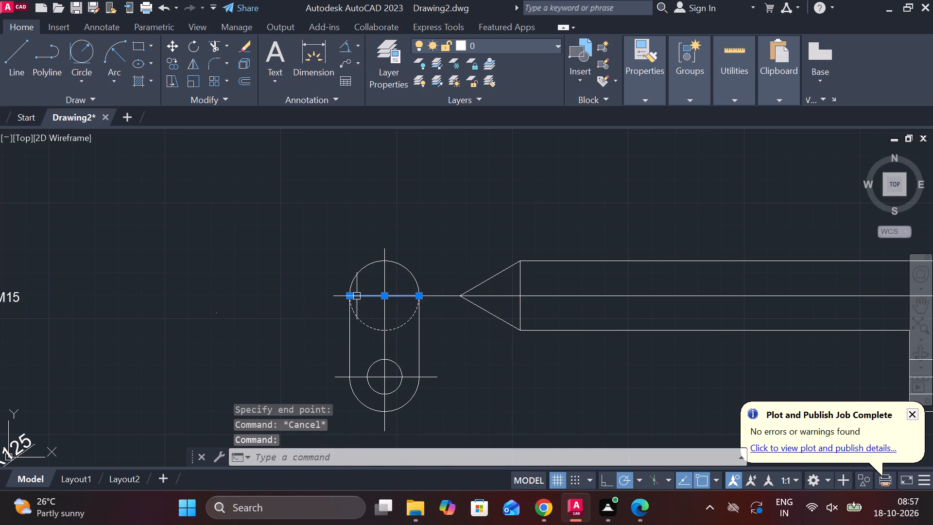
{"action": "left_click", "coordinate": [348, 296]}
{"action": "left_click", "coordinate": [322, 295]}
{"action": "key", "text": "Escape"}
Lengthen the hole's centre line in the L-shaped view's short leg so it overhangs both sides of the leg.
{"action": "scroll", "coordinate": [455, 316], "scroll_direction": "down", "scroll_amount": 1}
{"action": "scroll", "coordinate": [622, 364], "scroll_direction": "up", "scroll_amount": 1}
{"action": "middle_click", "coordinate": [622, 364]}
{"action": "middle_click_drag", "start_coordinate": [586, 344], "coordinate": [288, 296]}
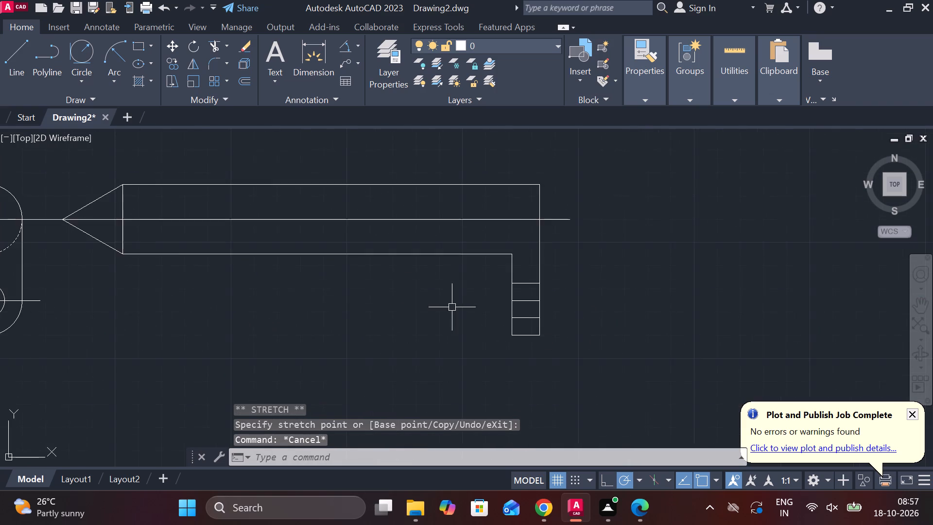
{"action": "scroll", "coordinate": [467, 301], "scroll_direction": "up", "scroll_amount": 2}
{"action": "left_click", "coordinate": [605, 303]}
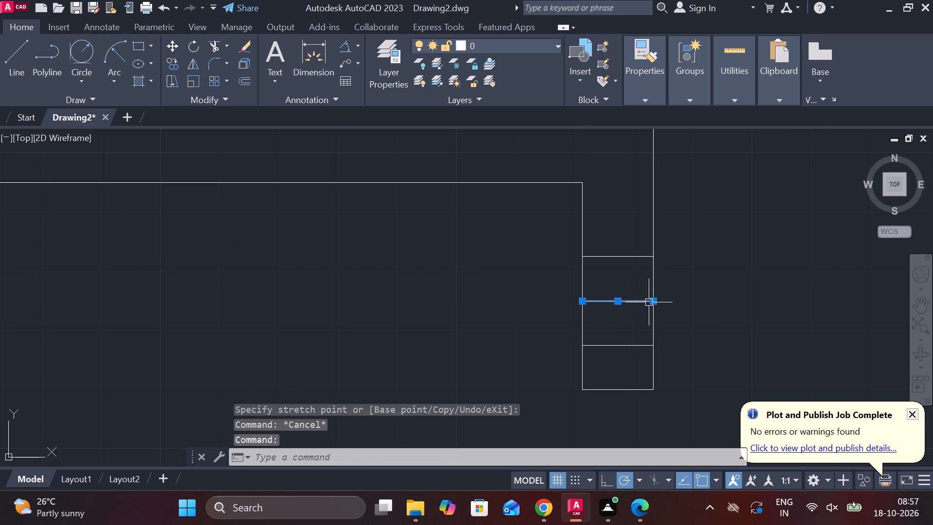
{"action": "left_click", "coordinate": [655, 302]}
{"action": "left_click", "coordinate": [699, 301]}
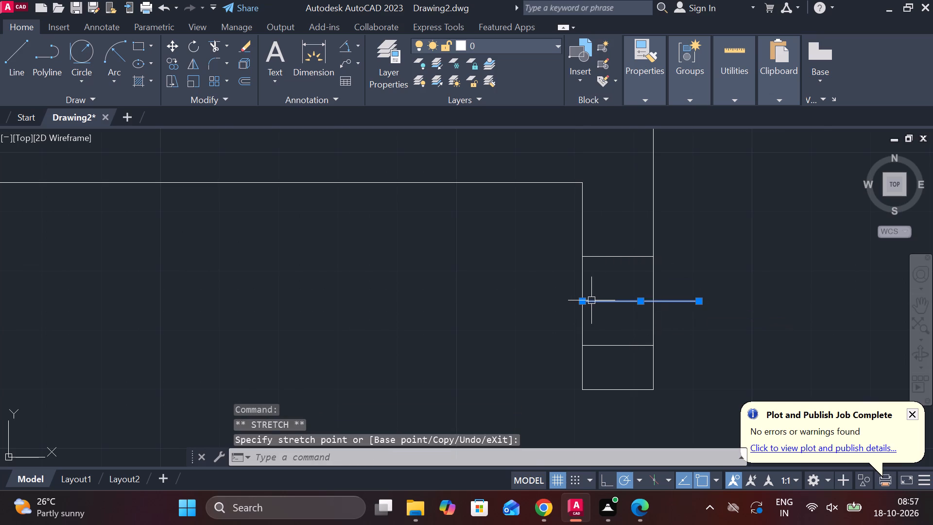
{"action": "left_click", "coordinate": [583, 303]}
{"action": "left_click", "coordinate": [538, 305]}
{"action": "key", "text": "Escape"}
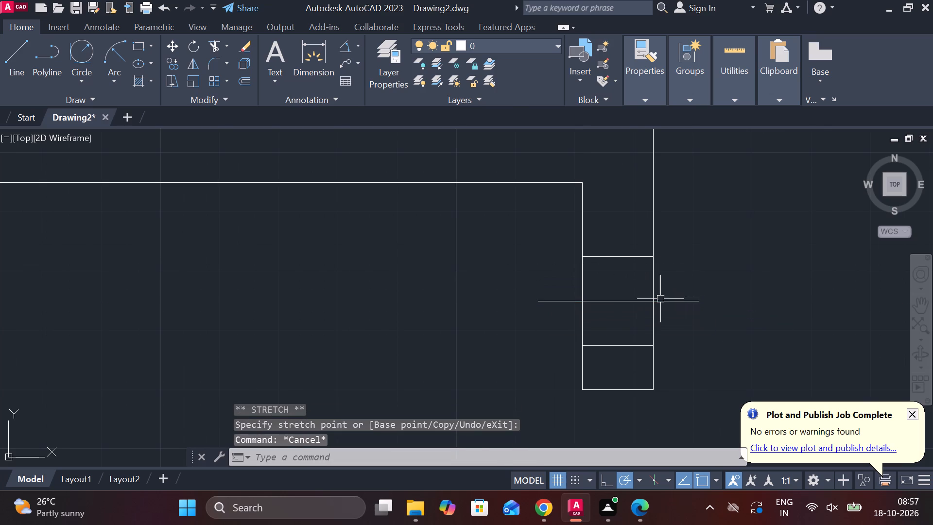
Set the linetype to DASHED for the leg's hole edges and centre line, the bar's centre line, and the link view's horizontal and vertical centre lines.
{"action": "left_click", "coordinate": [609, 259]}
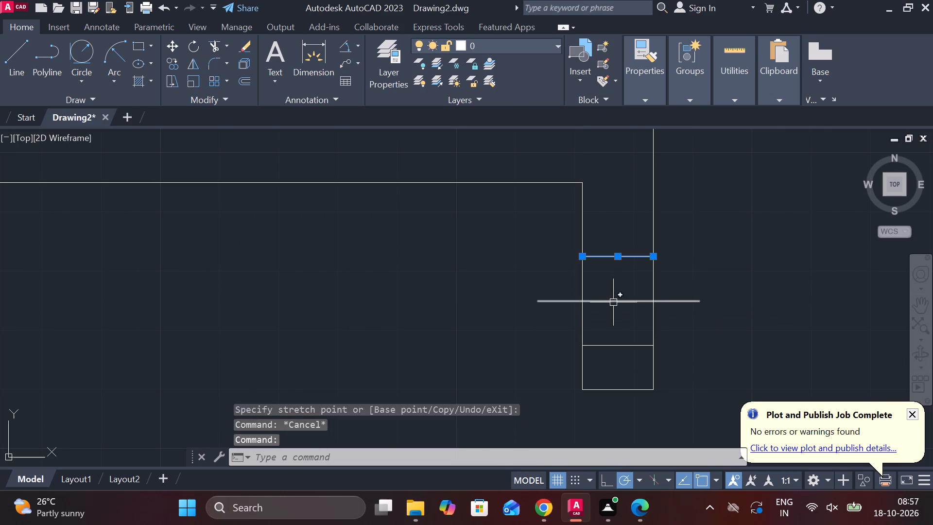
{"action": "left_click", "coordinate": [613, 302]}
{"action": "left_click", "coordinate": [621, 347]}
{"action": "scroll", "coordinate": [386, 311], "scroll_direction": "down", "scroll_amount": 1}
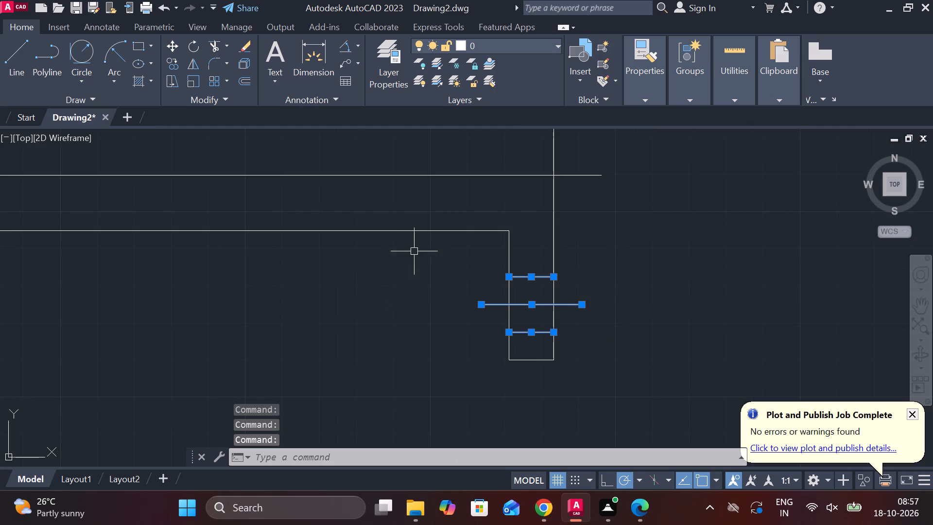
{"action": "left_click", "coordinate": [436, 177]}
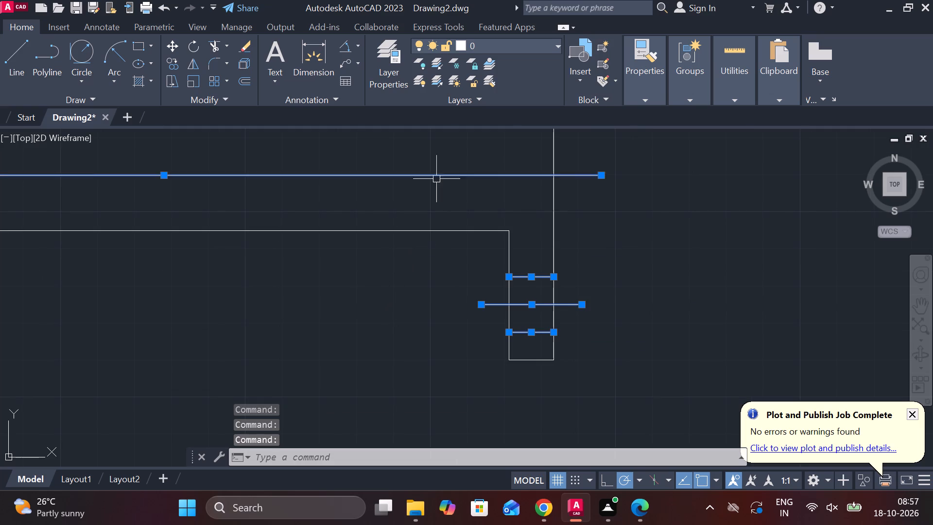
{"action": "scroll", "coordinate": [437, 269], "scroll_direction": "down", "scroll_amount": 2}
{"action": "middle_click_drag", "start_coordinate": [411, 279], "coordinate": [613, 306]}
{"action": "scroll", "coordinate": [311, 242], "scroll_direction": "up", "scroll_amount": 2}
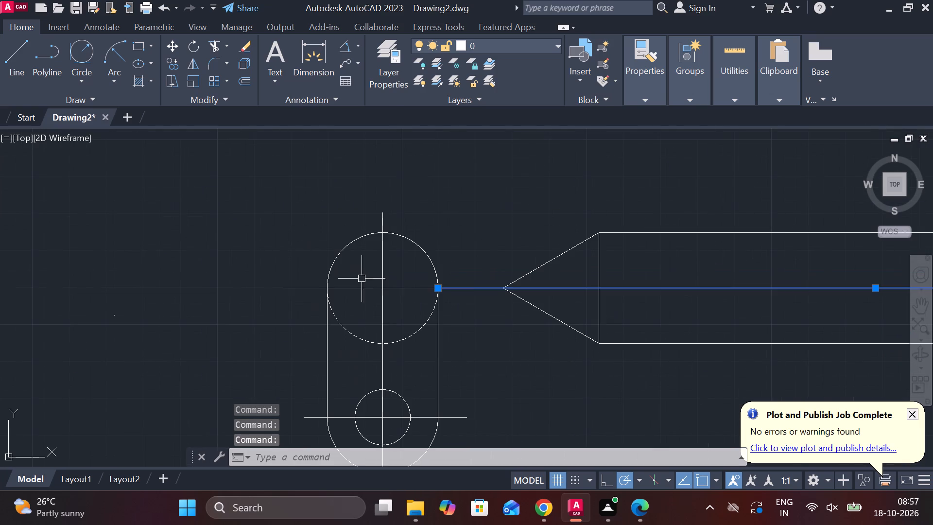
{"action": "left_click", "coordinate": [353, 287]}
{"action": "left_click", "coordinate": [383, 269]}
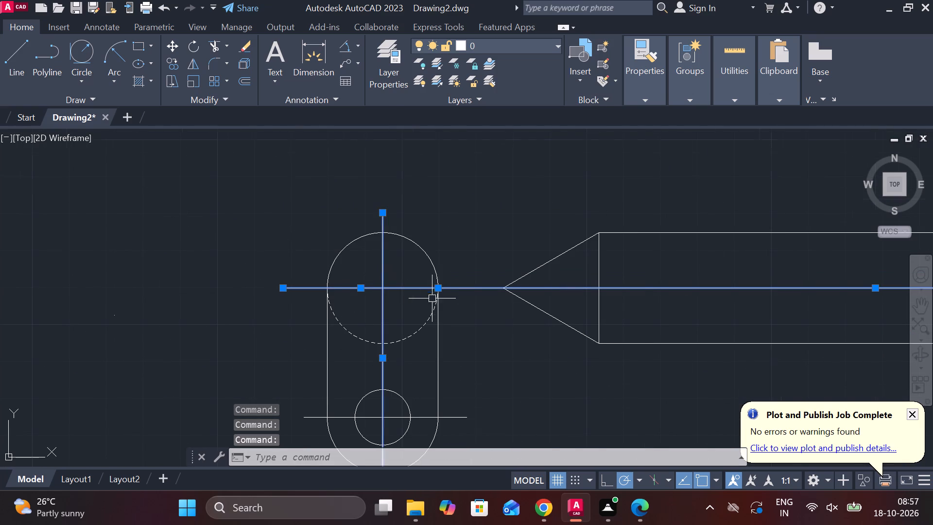
{"action": "scroll", "coordinate": [432, 298], "scroll_direction": "down", "scroll_amount": 1}
{"action": "left_click", "coordinate": [446, 372]}
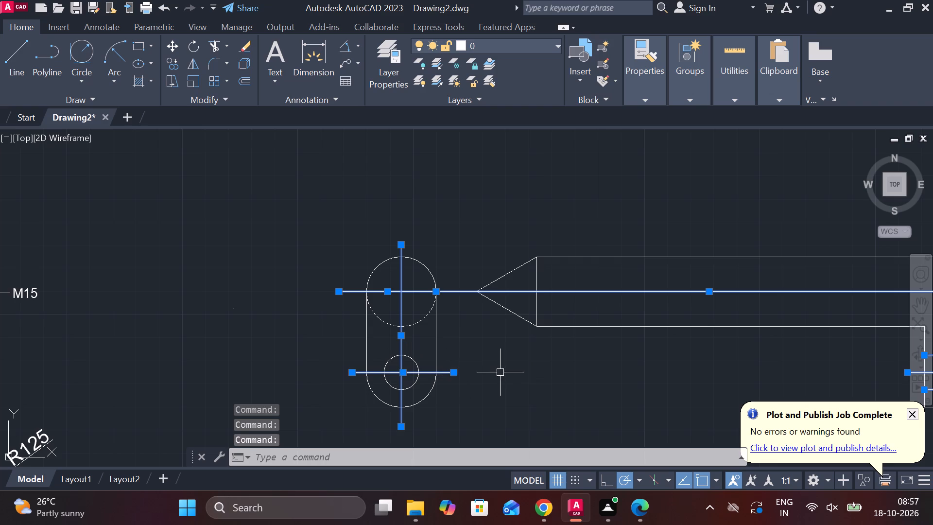
{"action": "middle_click_drag", "start_coordinate": [539, 369], "coordinate": [492, 374]}
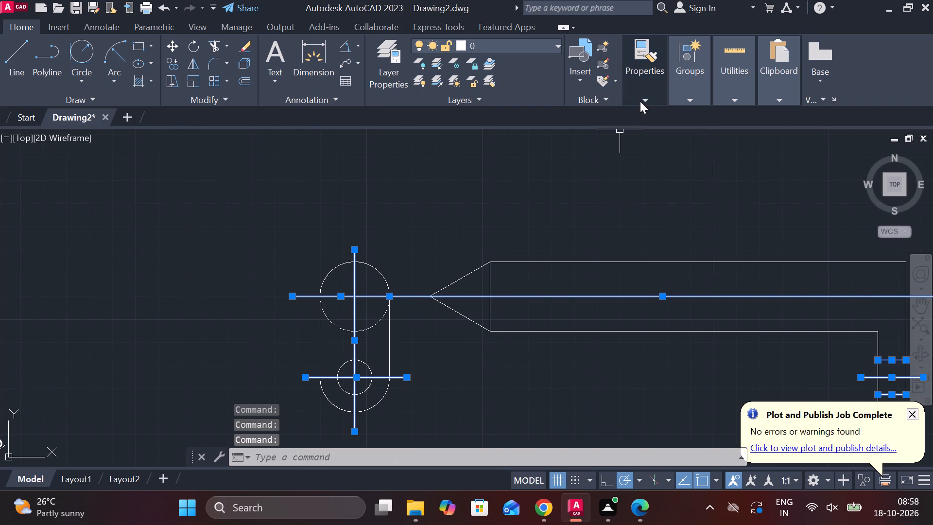
{"action": "left_click", "coordinate": [640, 101]}
{"action": "left_click", "coordinate": [753, 152]}
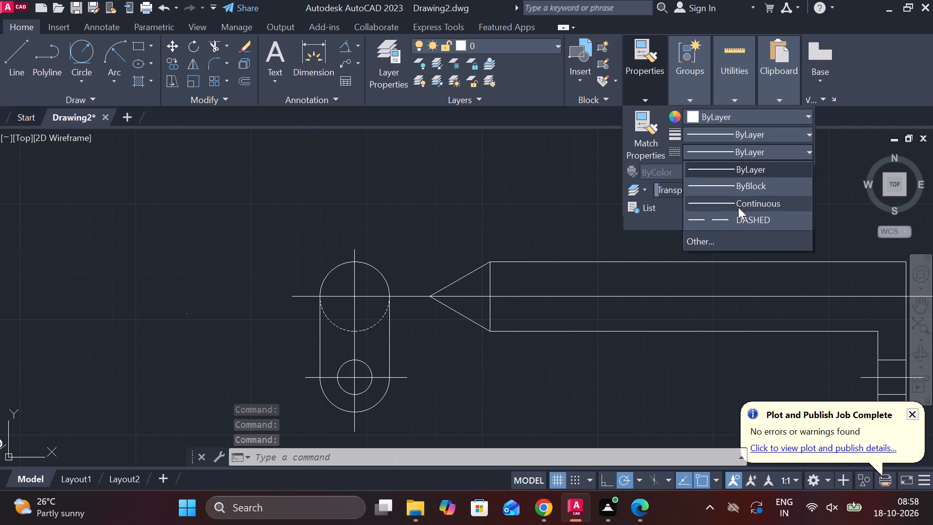
{"action": "left_click", "coordinate": [728, 215]}
{"action": "key", "text": "Escape"}
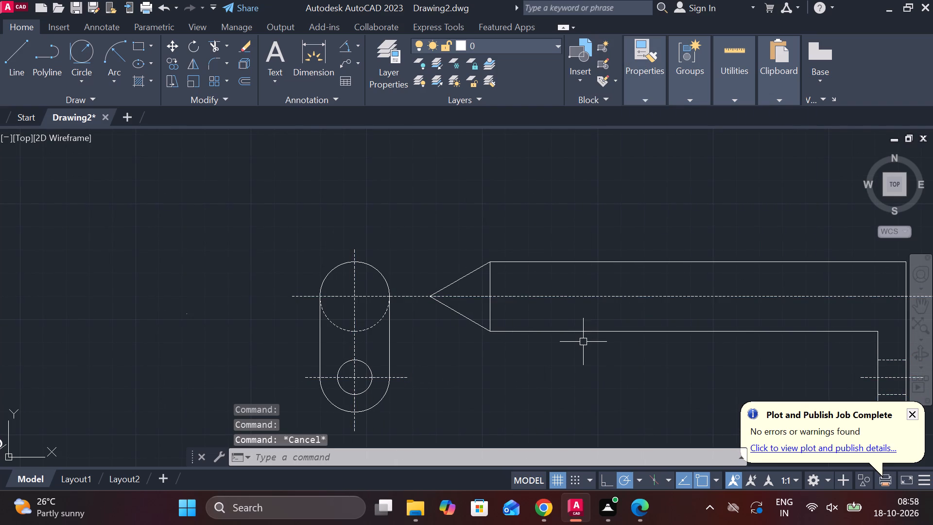
Add a linear dimension above the bar for its length from the base of the pointed tip to the outer end.
{"action": "scroll", "coordinate": [587, 362], "scroll_direction": "down", "scroll_amount": 1}
{"action": "middle_click_drag", "start_coordinate": [600, 377], "coordinate": [557, 331]}
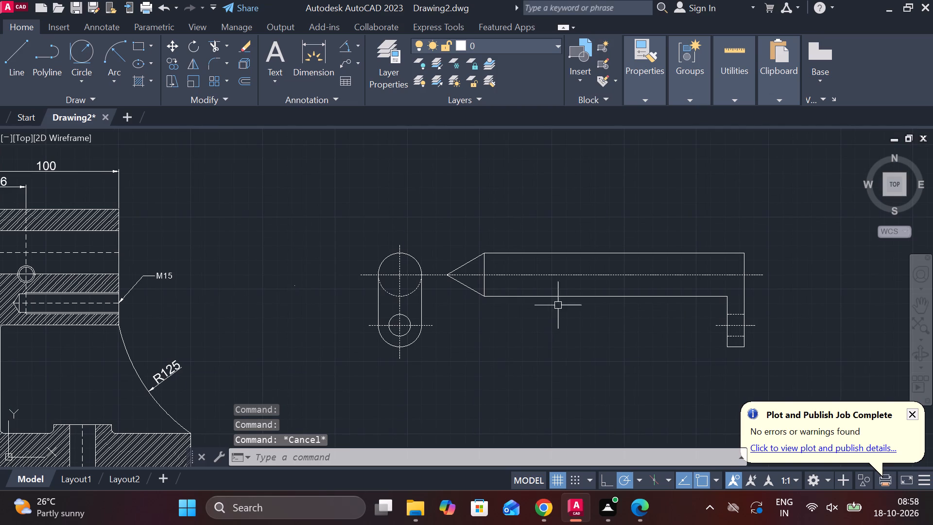
{"action": "left_click", "coordinate": [353, 40]}
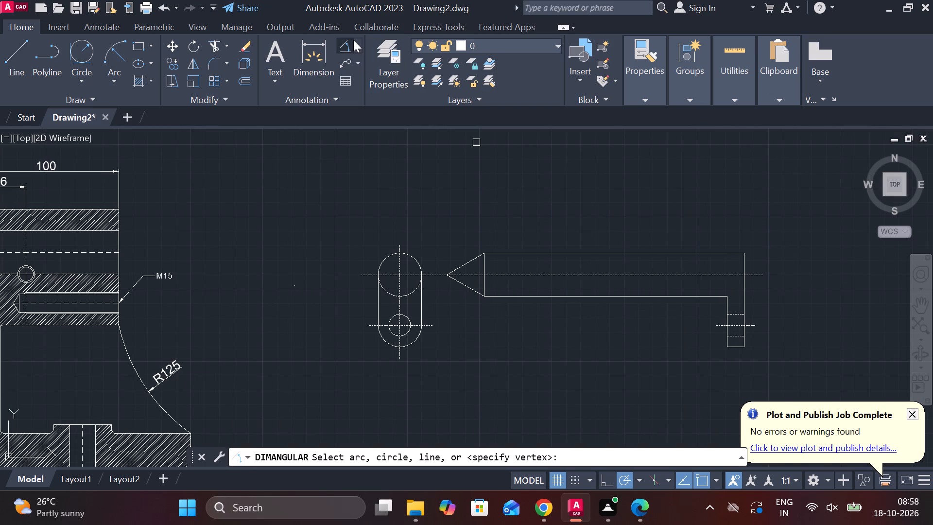
{"action": "left_click", "coordinate": [359, 42]}
{"action": "left_click", "coordinate": [374, 73]}
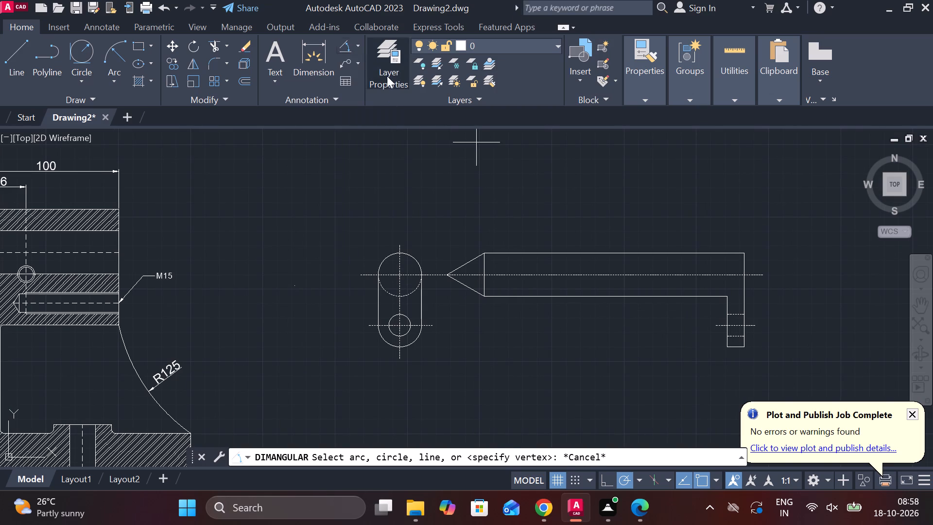
{"action": "left_click", "coordinate": [481, 255]}
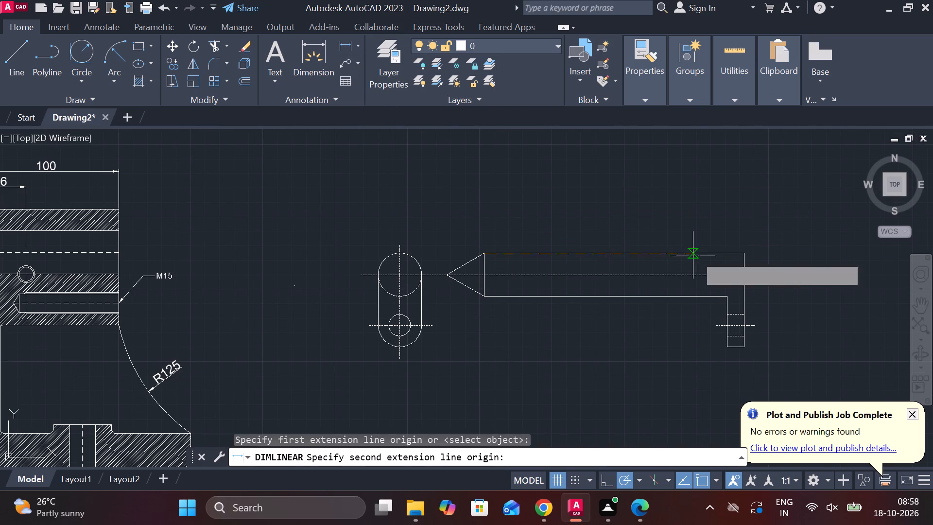
{"action": "left_click", "coordinate": [742, 258]}
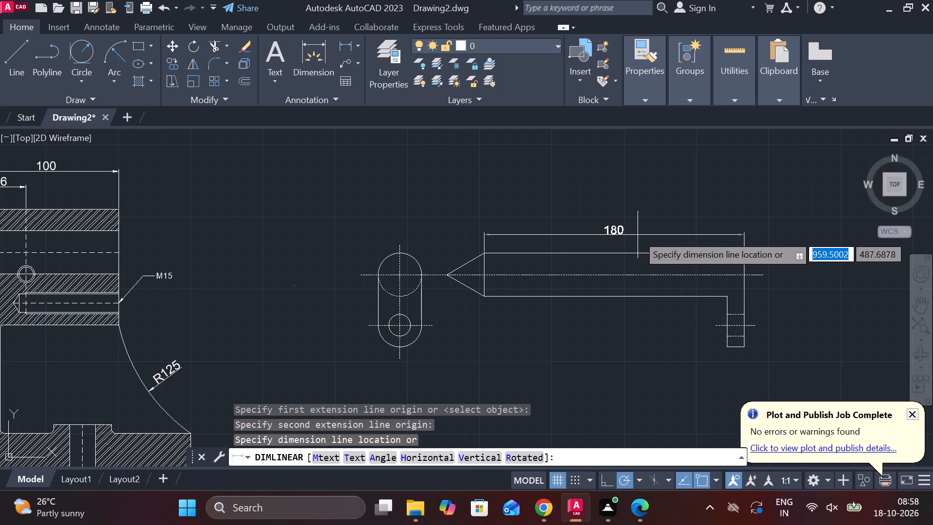
{"action": "left_click", "coordinate": [638, 235]}
Add a vertical linear dimension across the bar's thickness, with the dimension line between its two long edges.
{"action": "middle_click_drag", "start_coordinate": [604, 321], "coordinate": [541, 316]}
{"action": "key", "text": "space"}
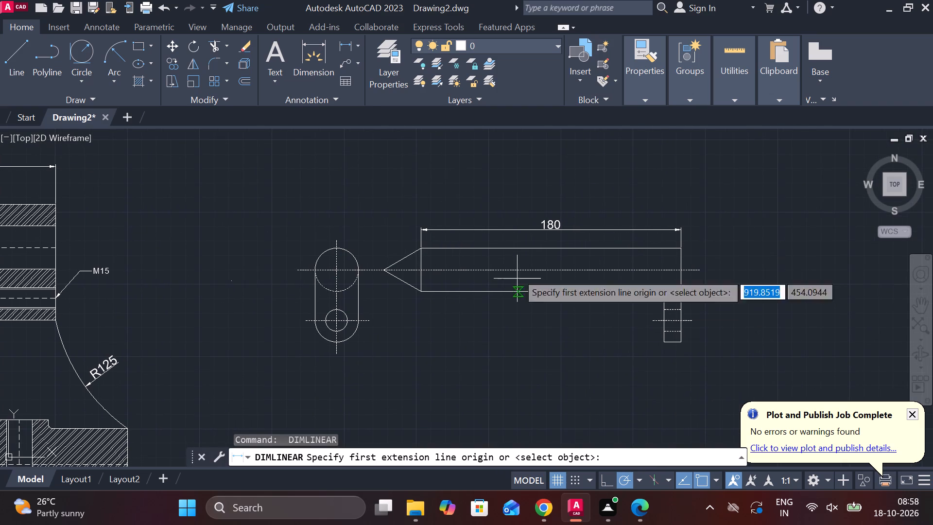
{"action": "left_click", "coordinate": [509, 247]}
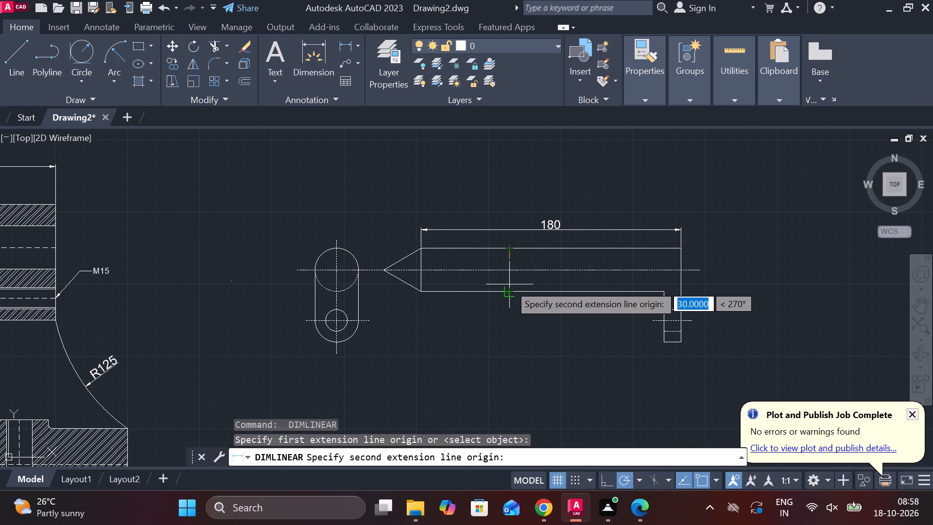
{"action": "left_click", "coordinate": [509, 284]}
{"action": "left_click", "coordinate": [513, 324]}
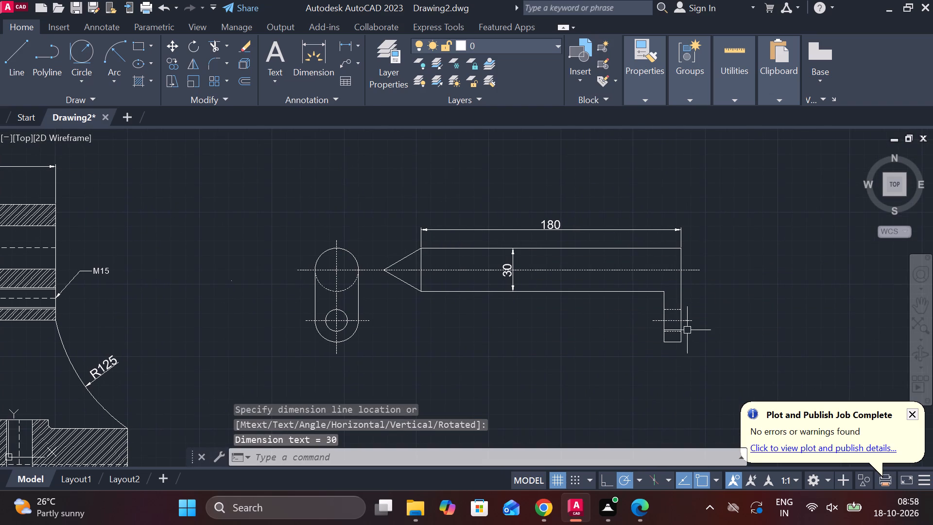
Add a horizontal linear dimension for the short leg's width, placed below its lower end.
{"action": "key", "text": "space"}
{"action": "scroll", "coordinate": [662, 352], "scroll_direction": "up", "scroll_amount": 2}
{"action": "left_click", "coordinate": [668, 331]}
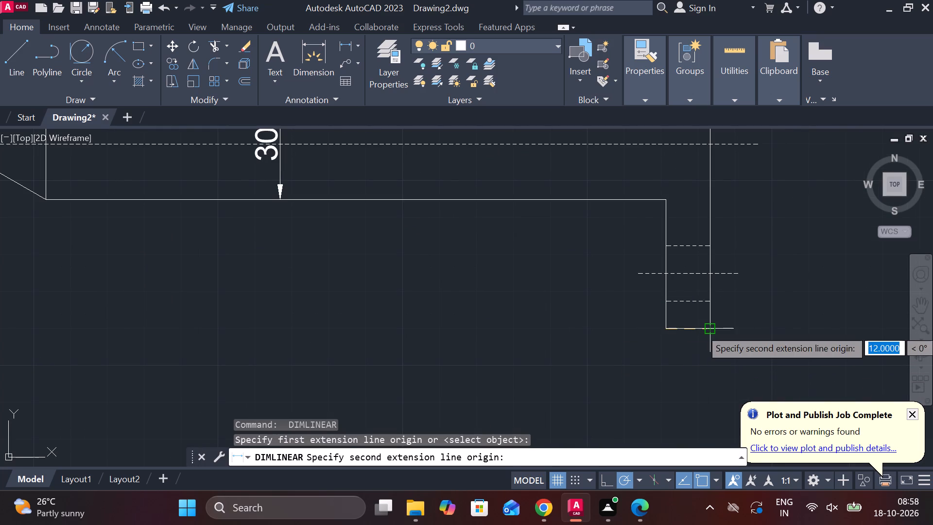
{"action": "left_click", "coordinate": [707, 329]}
{"action": "left_click", "coordinate": [700, 373]}
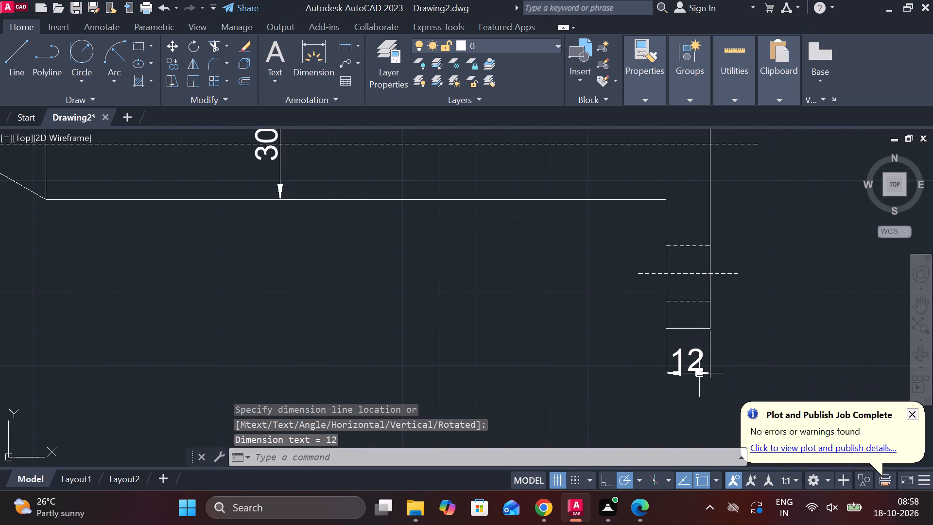
Add a vertical linear dimension between the link view's two horizontal centre lines, placed beside the link away from the bar.
{"action": "scroll", "coordinate": [444, 327], "scroll_direction": "down", "scroll_amount": 1}
{"action": "middle_click_drag", "start_coordinate": [444, 321], "coordinate": [802, 339]}
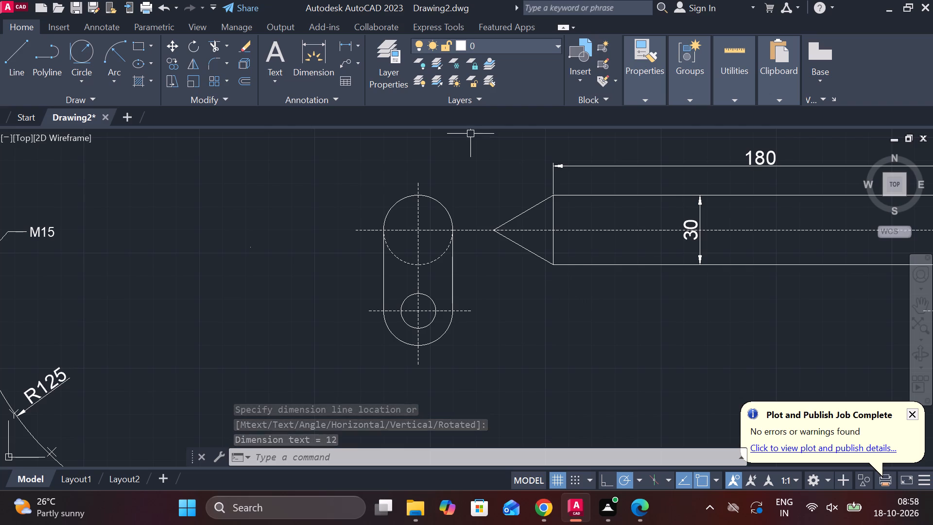
{"action": "key", "text": "space"}
{"action": "left_click", "coordinate": [370, 233]}
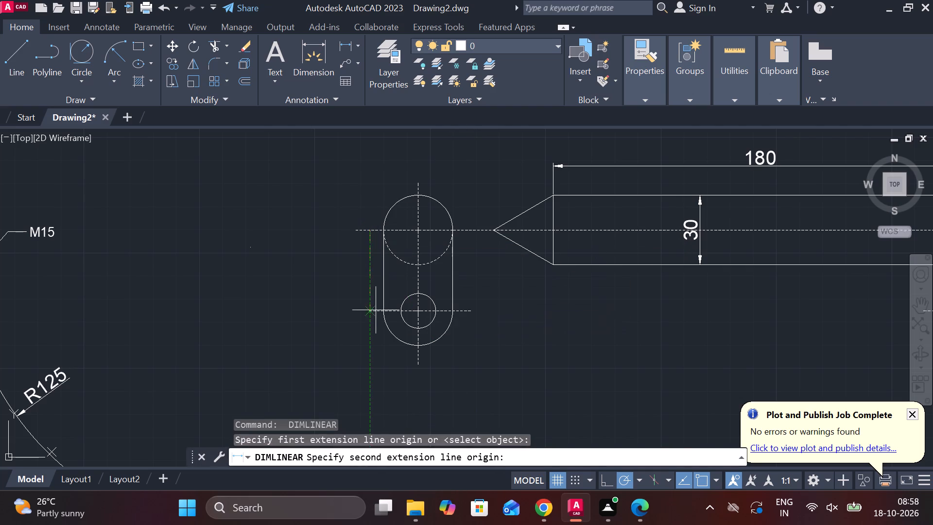
{"action": "left_click", "coordinate": [374, 312]}
{"action": "left_click", "coordinate": [356, 288]}
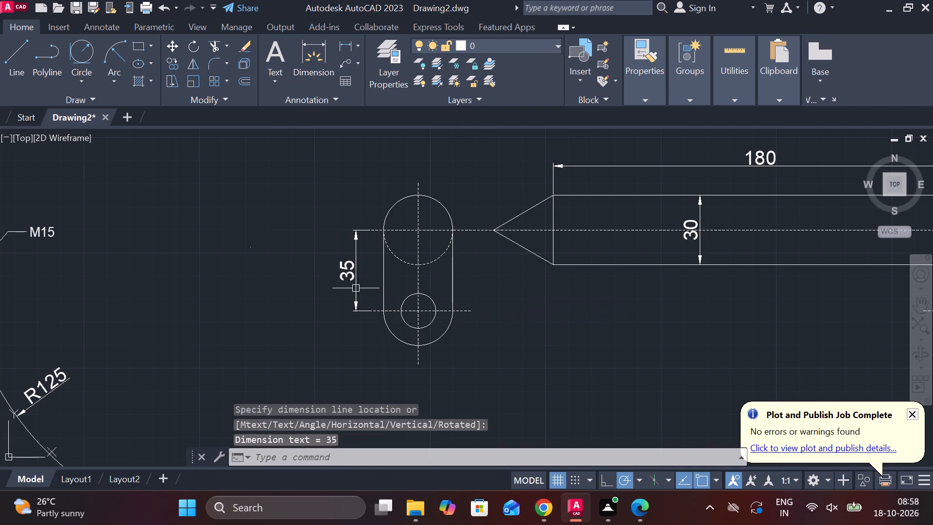
Add a radius dimension to the link view's lower rounded end, with the text outside below and away from the bar.
{"action": "left_click", "coordinate": [357, 44]}
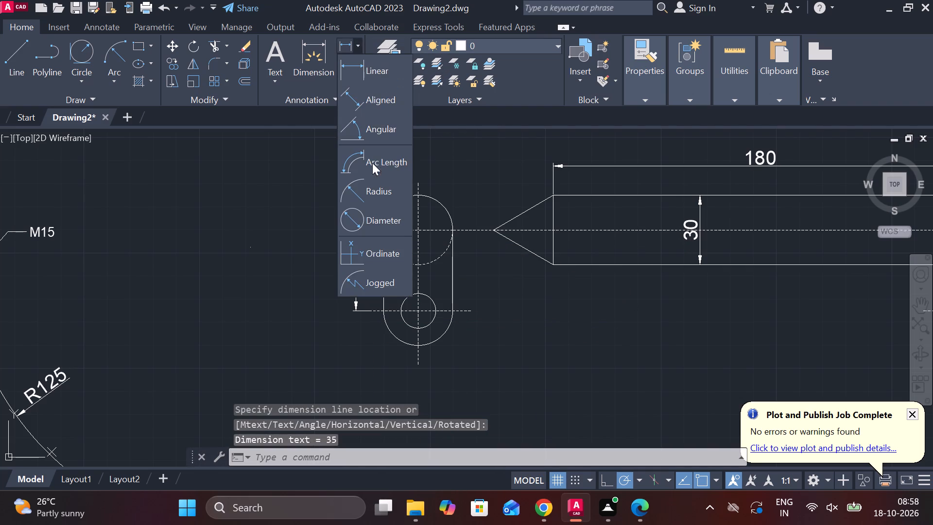
{"action": "left_click", "coordinate": [380, 189]}
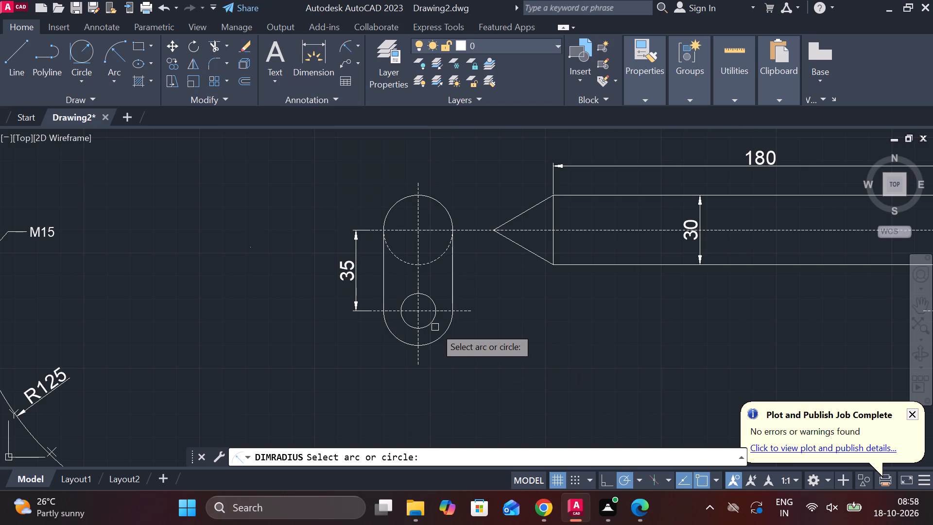
{"action": "left_click", "coordinate": [433, 326]}
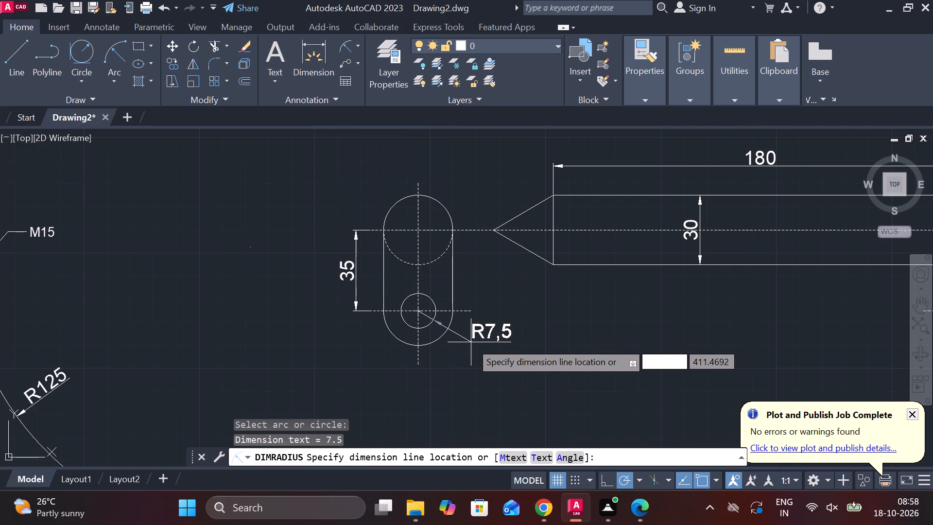
{"action": "key", "text": "Escape"}
{"action": "key", "text": "space"}
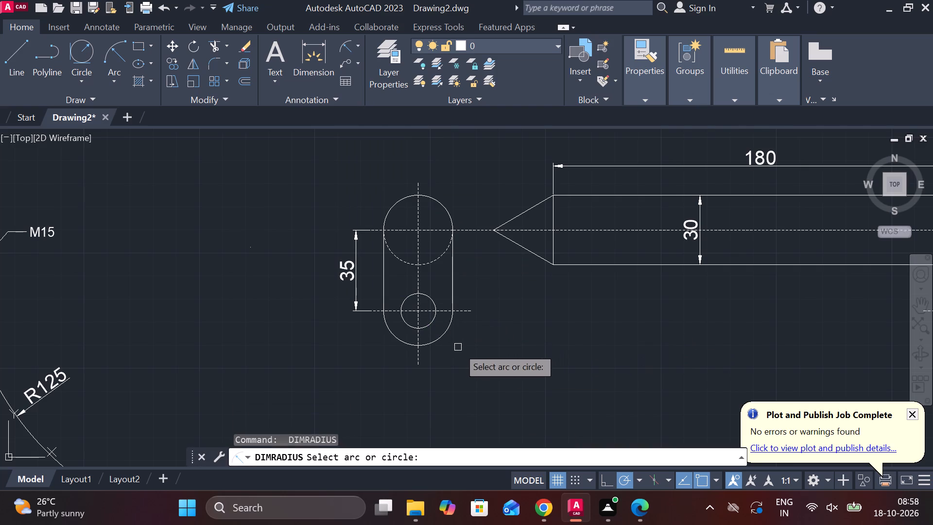
{"action": "left_click", "coordinate": [401, 342]}
{"action": "left_click", "coordinate": [372, 355]}
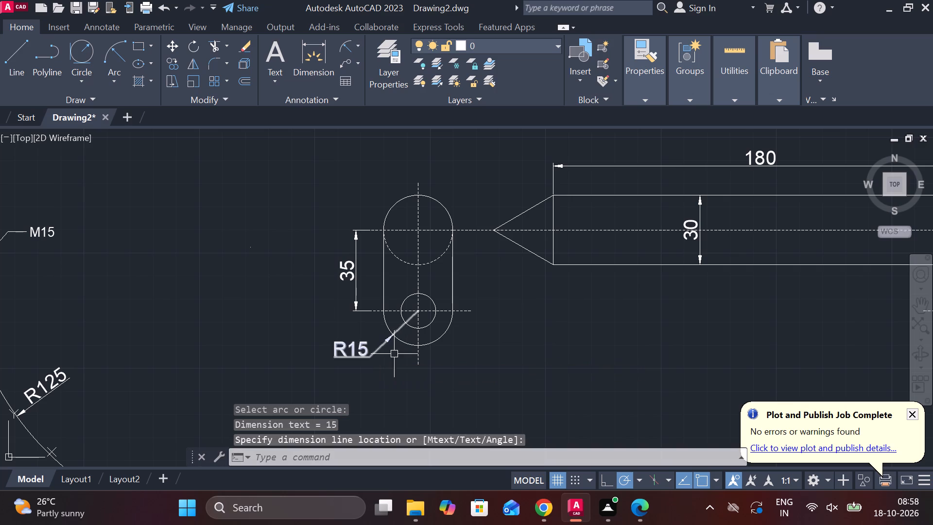
Add a diameter dimension to the link view's small circle, with the text outside on the side facing the bar.
{"action": "left_click", "coordinate": [359, 50]}
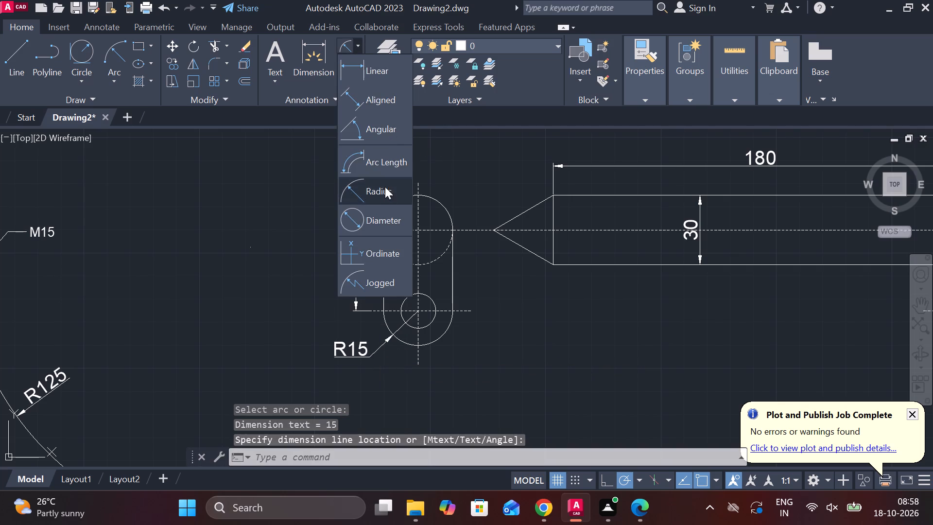
{"action": "left_click", "coordinate": [382, 222]}
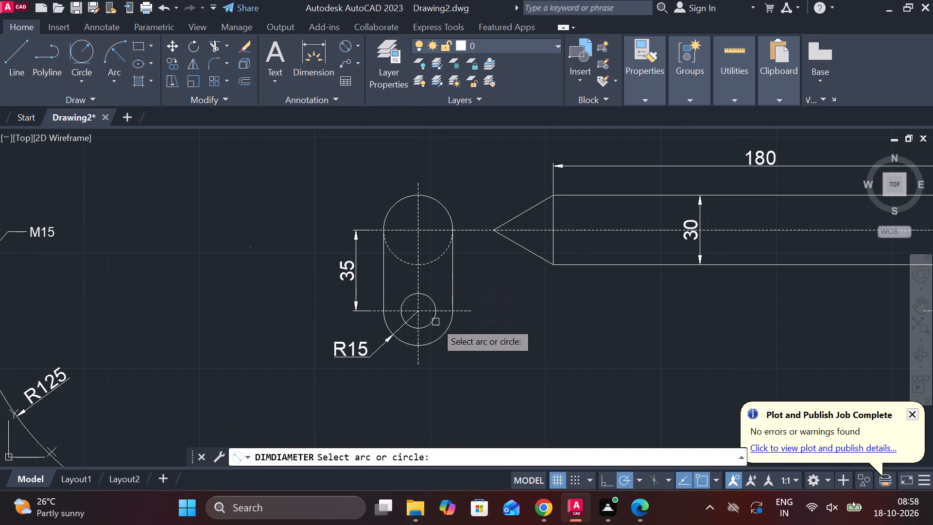
{"action": "left_click", "coordinate": [432, 318]}
{"action": "left_click", "coordinate": [463, 346]}
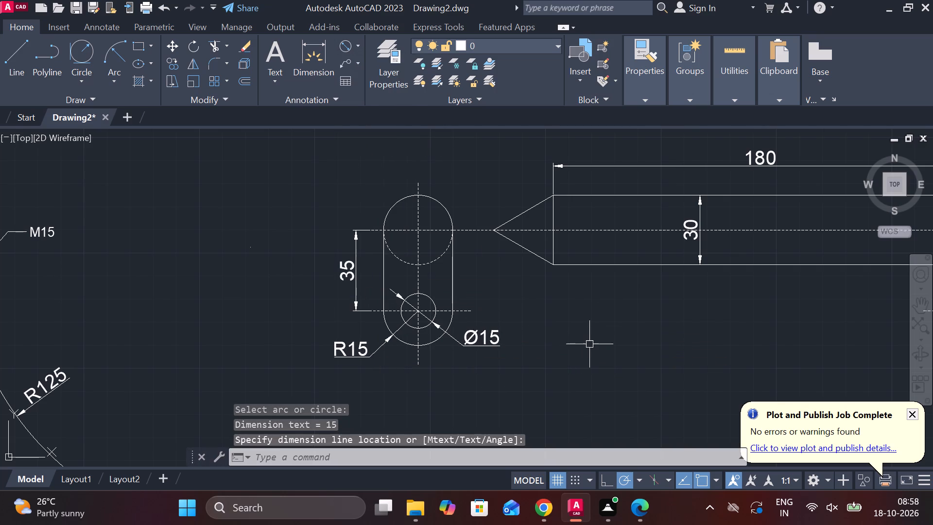
Add a diameter symbol in front of the bar's vertical 30 dimension text.
{"action": "scroll", "coordinate": [589, 345], "scroll_direction": "down", "scroll_amount": 2}
{"action": "middle_click_drag", "start_coordinate": [598, 341], "coordinate": [553, 333]}
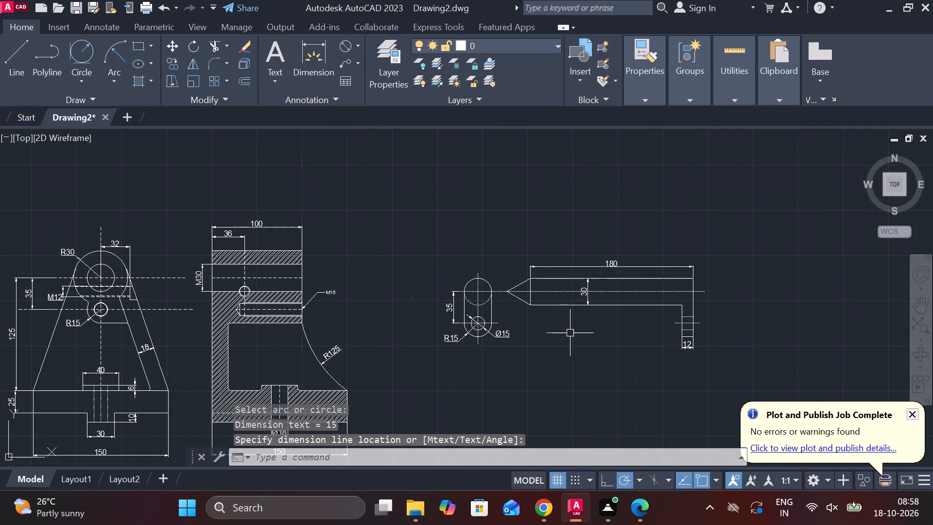
{"action": "scroll", "coordinate": [589, 282], "scroll_direction": "up", "scroll_amount": 2}
{"action": "key", "text": "Escape"}
{"action": "double_click", "coordinate": [582, 301]}
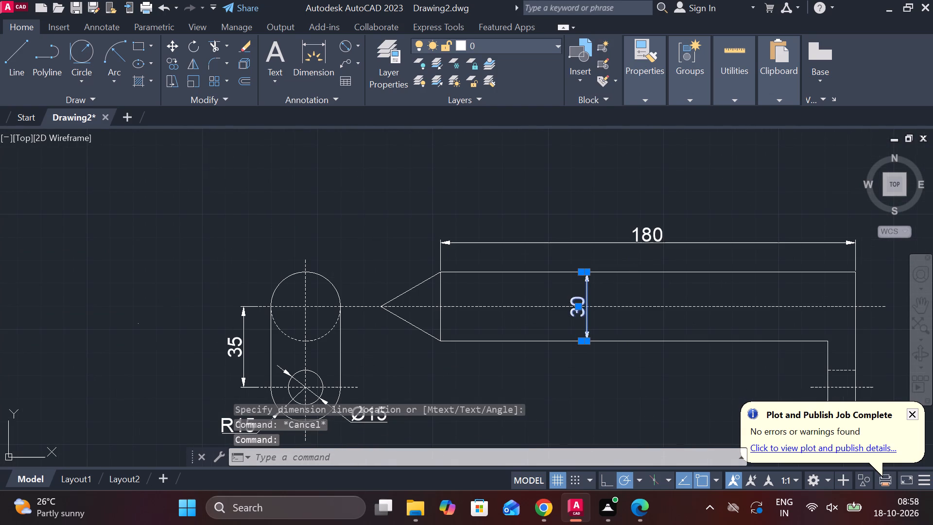
{"action": "left_click", "coordinate": [620, 81]}
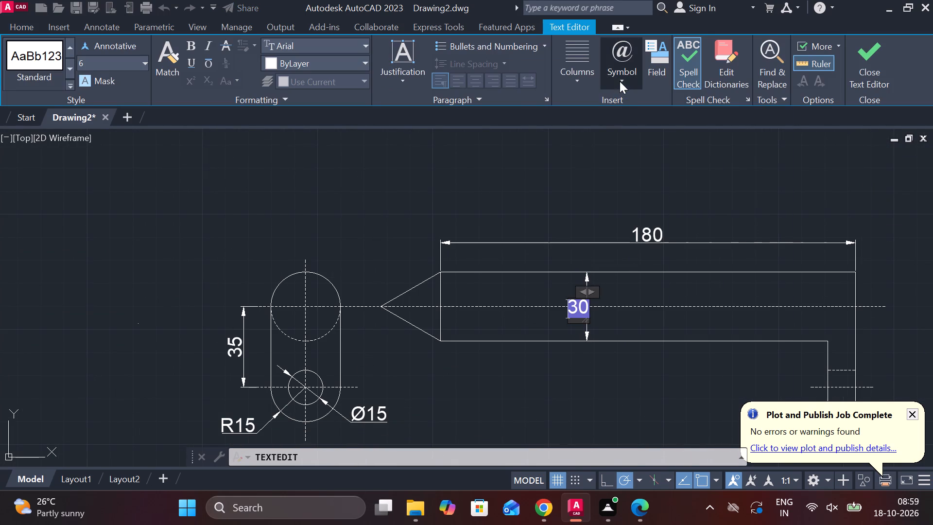
{"action": "left_click", "coordinate": [646, 145]}
{"action": "left_click", "coordinate": [883, 60]}
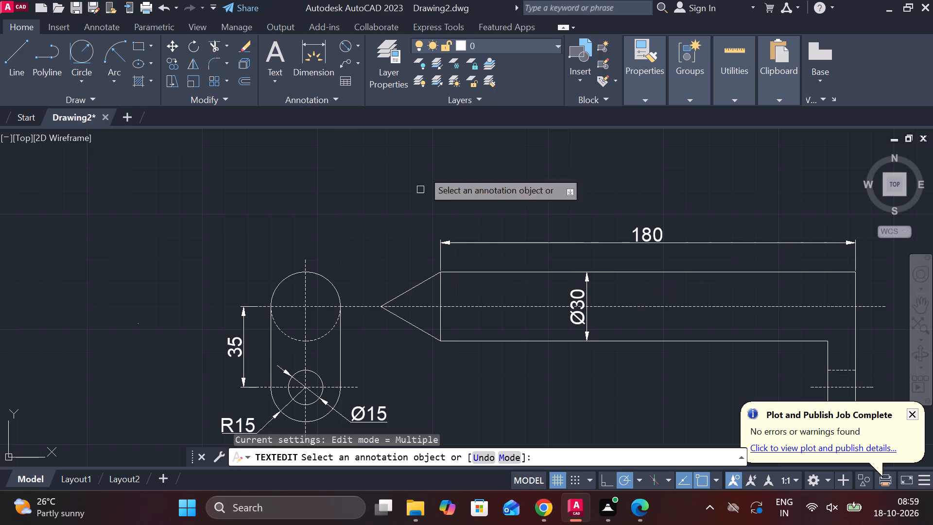
{"action": "key", "text": "Escape"}
Add an angular dimension between the two slanted edges of the bar's pointed tip, with its arc placed inside the tip.
{"action": "left_click", "coordinate": [358, 48]}
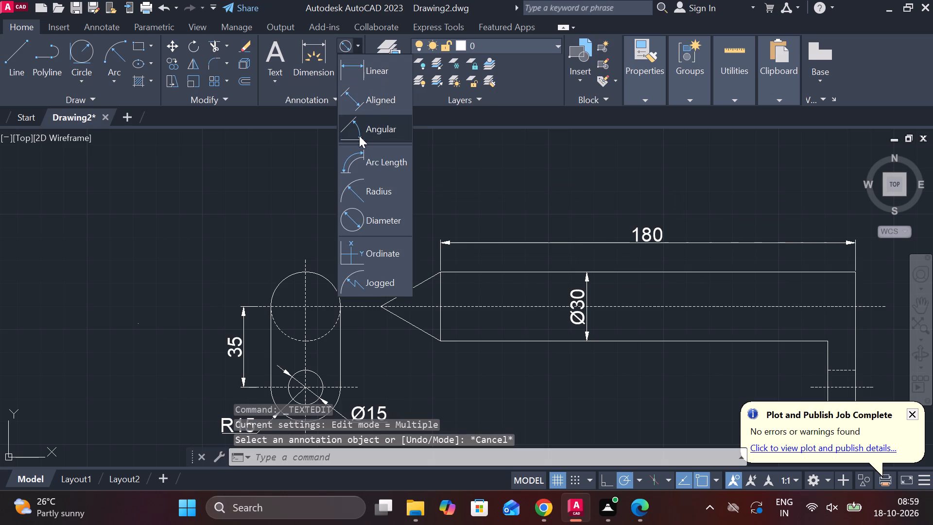
{"action": "left_click", "coordinate": [360, 136]}
{"action": "scroll", "coordinate": [410, 265], "scroll_direction": "up", "scroll_amount": 1}
{"action": "left_click", "coordinate": [409, 305]}
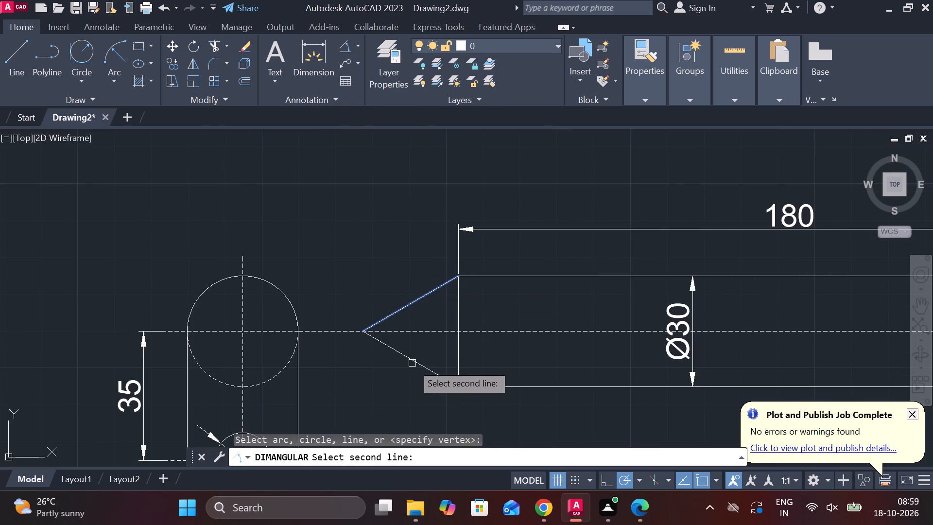
{"action": "left_click", "coordinate": [411, 362]}
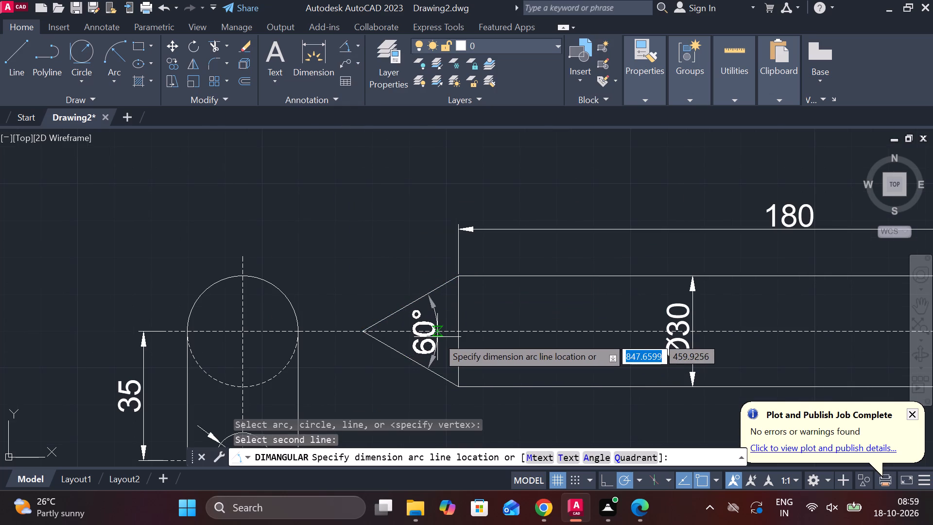
{"action": "left_click", "coordinate": [437, 337]}
Copy the title 1.BODY (CAST IRON) NO.1 and paste it below the second part's views.
{"action": "scroll", "coordinate": [487, 338], "scroll_direction": "down", "scroll_amount": 1}
{"action": "scroll", "coordinate": [537, 368], "scroll_direction": "down", "scroll_amount": 2}
{"action": "middle_click_drag", "start_coordinate": [539, 399], "coordinate": [592, 310]}
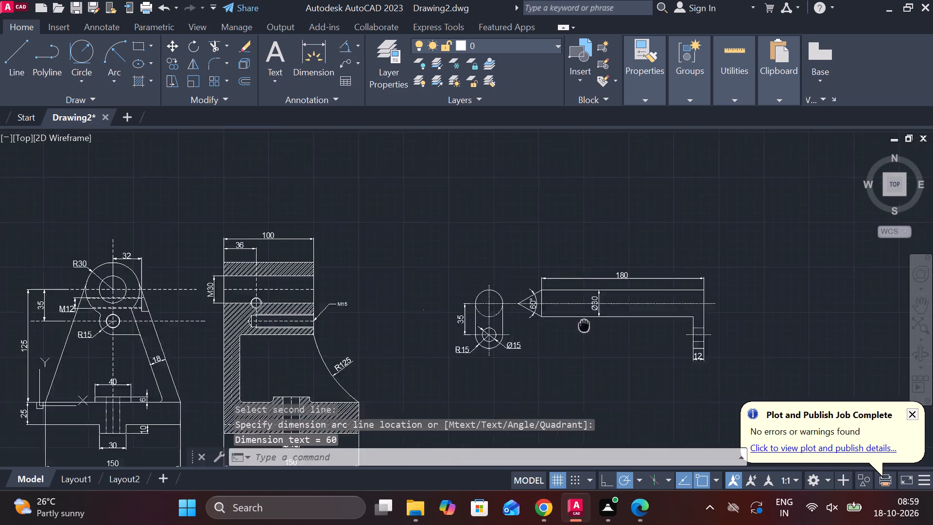
{"action": "middle_click_drag", "start_coordinate": [592, 310], "coordinate": [593, 299]}
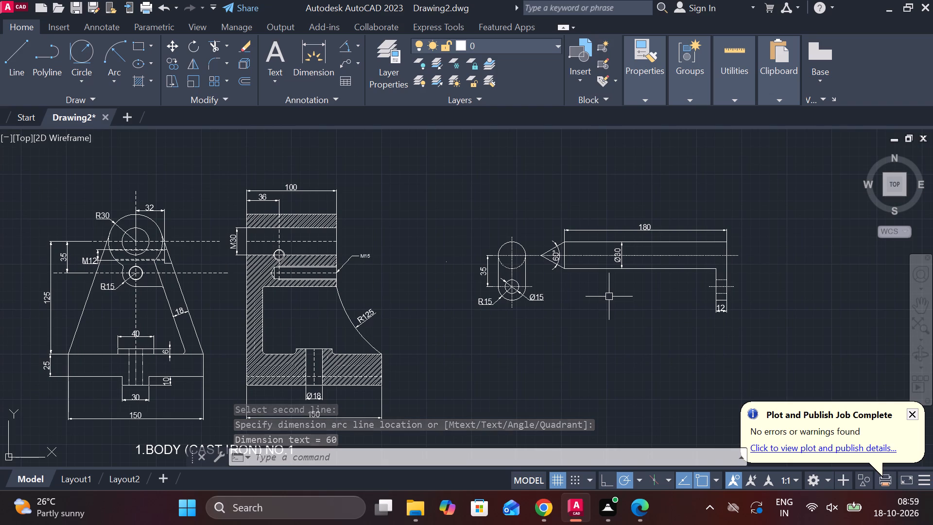
{"action": "middle_click_drag", "start_coordinate": [553, 341], "coordinate": [627, 204]}
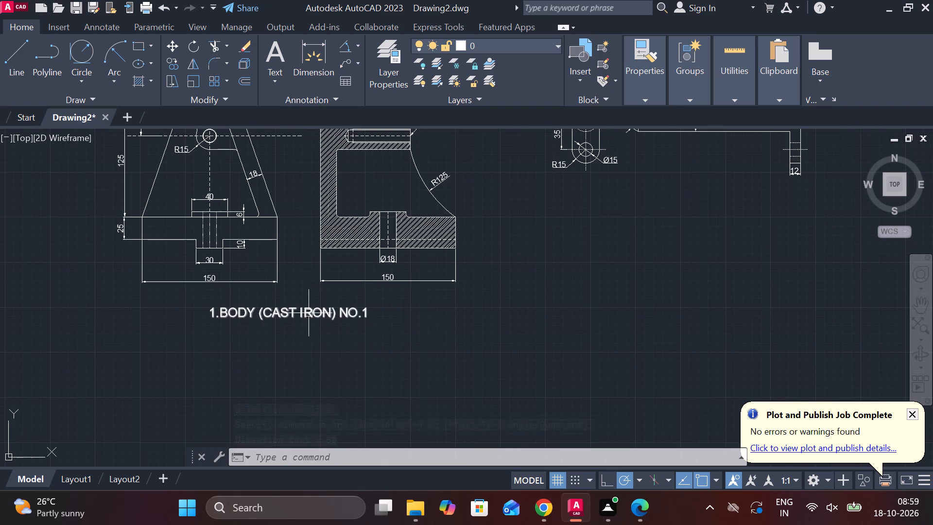
{"action": "left_click", "coordinate": [309, 313]}
{"action": "key", "text": "ctrl+c"}
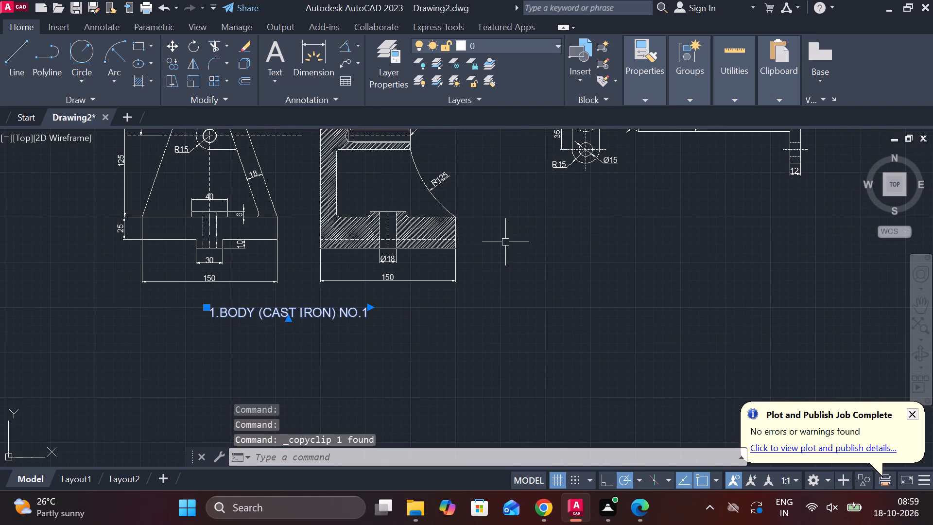
{"action": "key", "text": "ctrl+v"}
{"action": "middle_click_drag", "start_coordinate": [568, 197], "coordinate": [523, 233]}
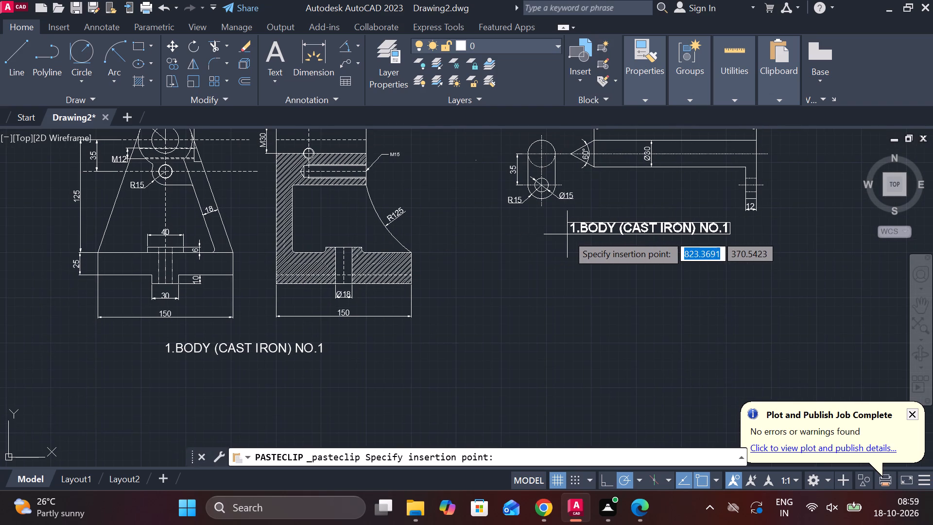
{"action": "left_click", "coordinate": [576, 233]}
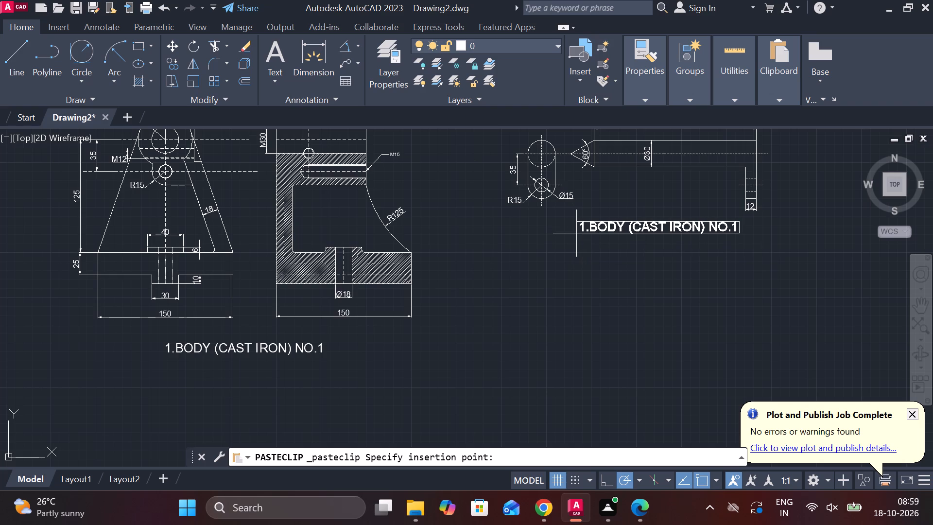
Open the pasted title for editing and change its leading part number to 2.
{"action": "scroll", "coordinate": [583, 222], "scroll_direction": "up", "scroll_amount": 2}
{"action": "double_click", "coordinate": [619, 237]}
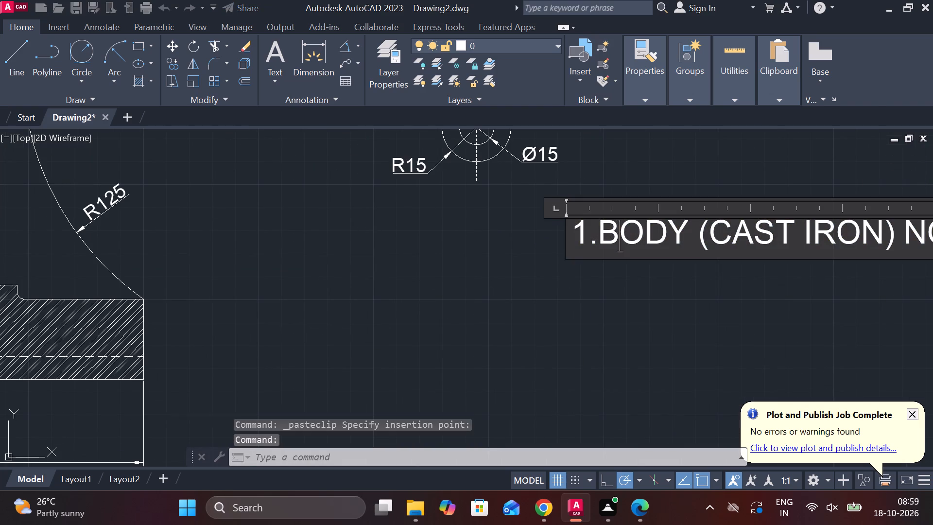
{"action": "left_click", "coordinate": [587, 238]}
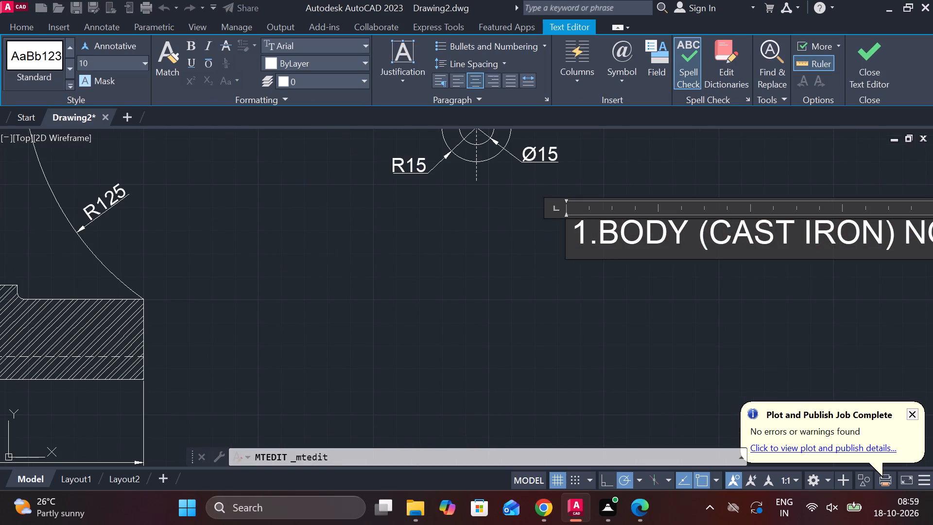
{"action": "key", "text": "BackSpace"}
{"action": "key", "text": "2"}
Replace the material in the pasted title's parentheses with CASE HARDENED ALLOY STEEL.
{"action": "key", "text": "Right"}
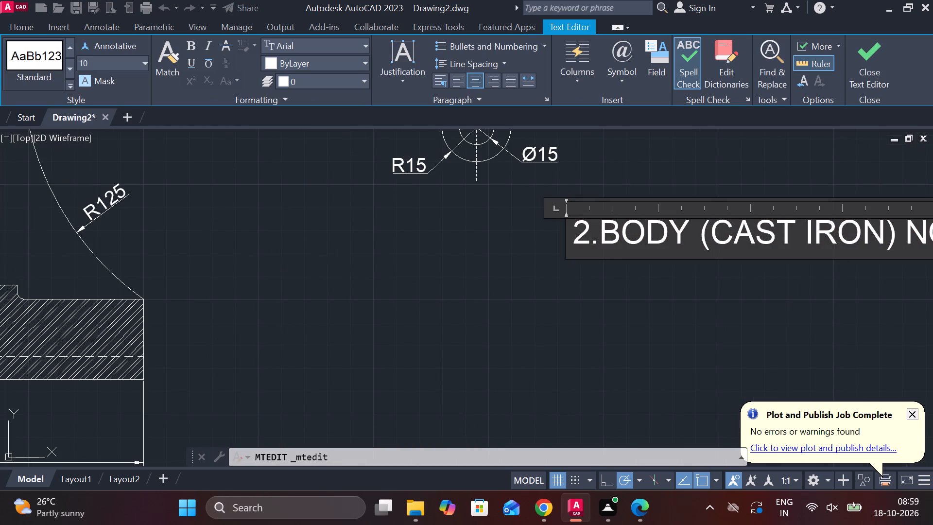
{"action": "key", "text": "Right"}
{"action": "key", "text": "Right"}
{"action": "key", "text": "Right"}
{"action": "key", "text": "Right"}
{"action": "key", "text": "Right"}
{"action": "key", "text": "Right"}
{"action": "key", "text": "Right"}
{"action": "key", "text": "Right"}
{"action": "key", "text": "Right"}
{"action": "key", "text": "Right"}
{"action": "key", "text": "Right"}
{"action": "key", "text": "Right"}
{"action": "key", "text": "Right"}
{"action": "key", "text": "Right"}
{"action": "key", "text": "Right"}
{"action": "key", "text": "Right"}
{"action": "key", "text": "Right"}
{"action": "key", "text": "Right"}
{"action": "key", "text": "Right"}
{"action": "key", "text": "Right"}
{"action": "key", "text": "Right"}
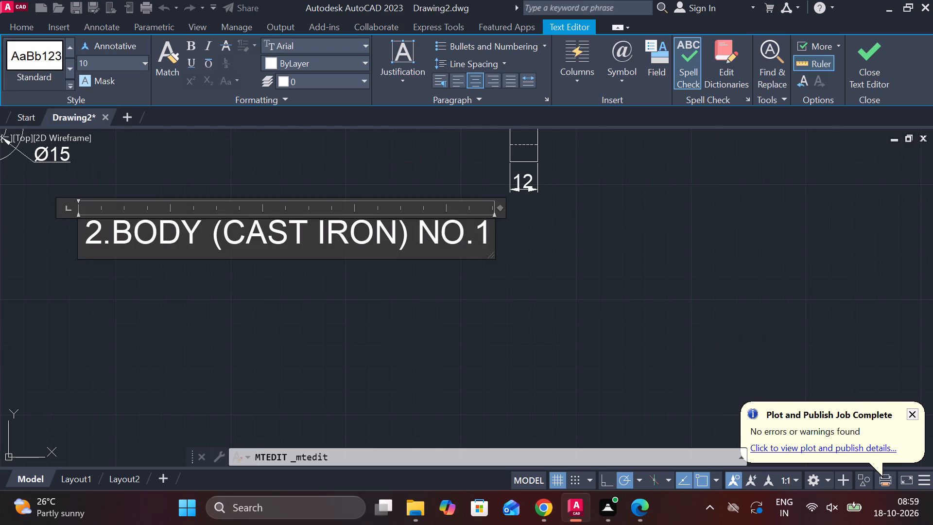
{"action": "key", "text": "Left"}
{"action": "key", "text": "Left"}
{"action": "key", "text": "Left"}
{"action": "key", "text": "Left"}
{"action": "key", "text": "Left"}
{"action": "key", "text": "Left"}
{"action": "key", "text": "BackSpace"}
{"action": "key", "text": "BackSpace"}
{"action": "key", "text": "BackSpace"}
{"action": "key", "text": "BackSpace"}
{"action": "key", "text": "BackSpace"}
{"action": "key", "text": "BackSpace"}
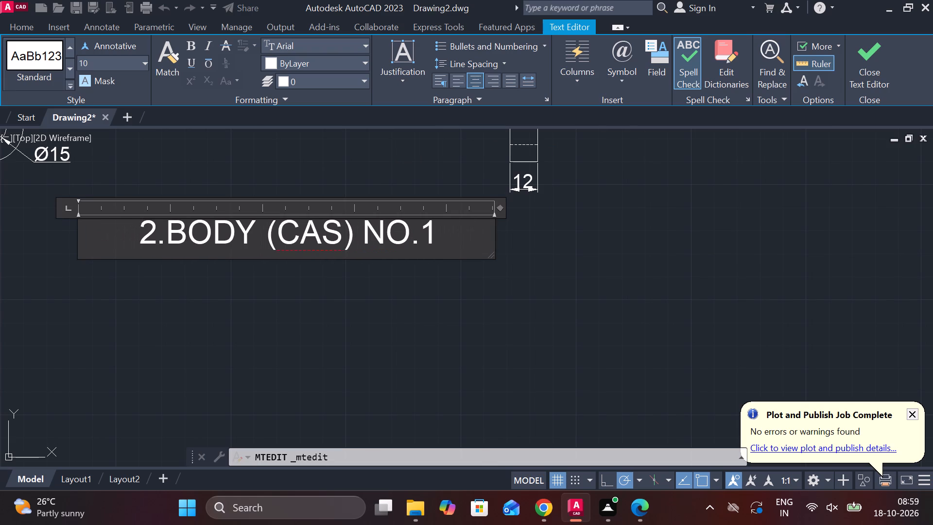
{"action": "key", "text": "BackSpace"}
{"action": "key", "text": "BackSpace"}
{"action": "key", "text": "BackSpace"}
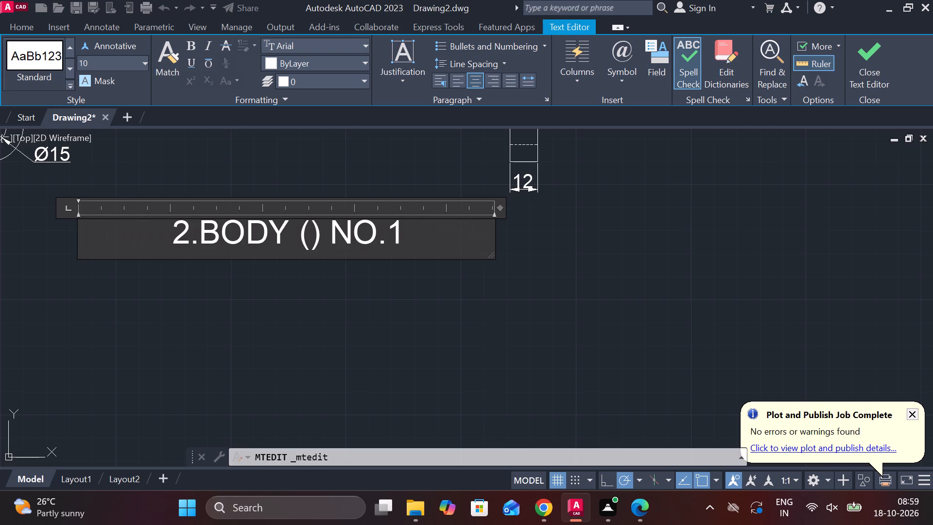
{"action": "type", "text": "CASE"}
{"action": "key", "text": "space"}
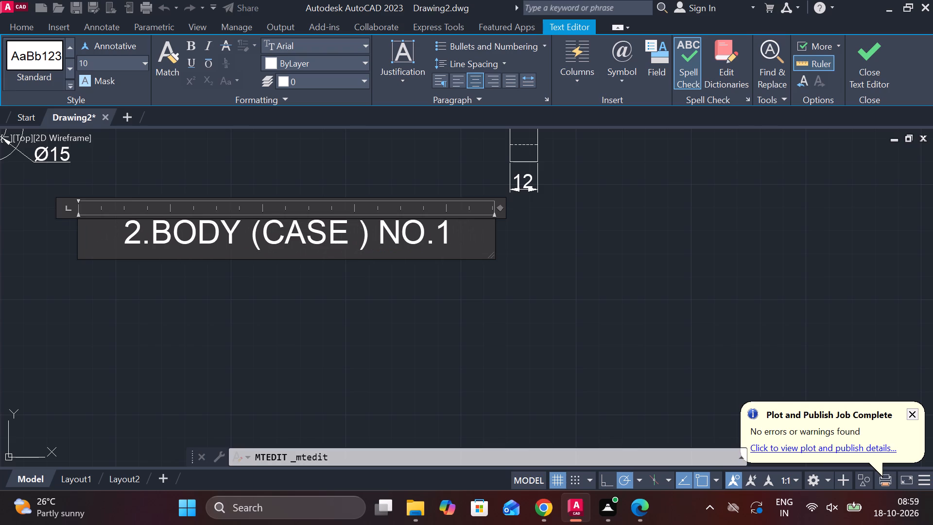
{"action": "type", "text": "HA"}
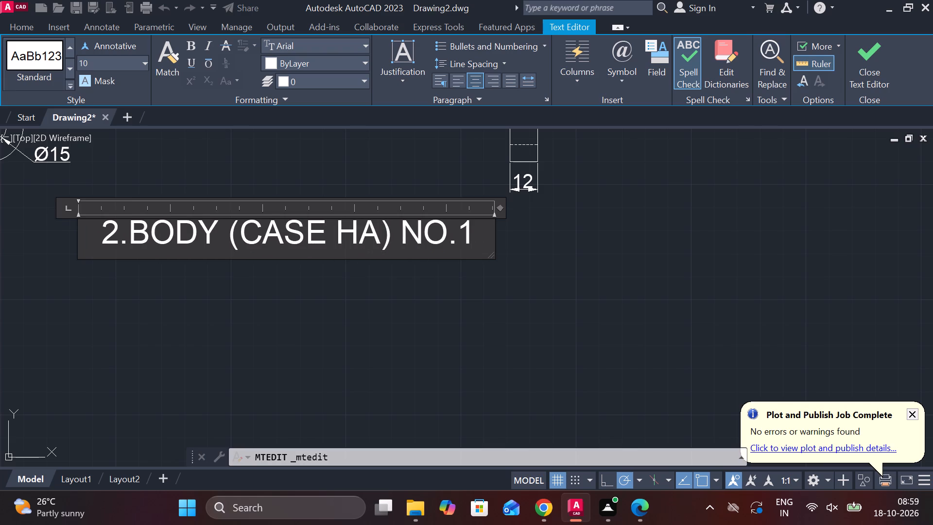
{"action": "key", "text": "r"}
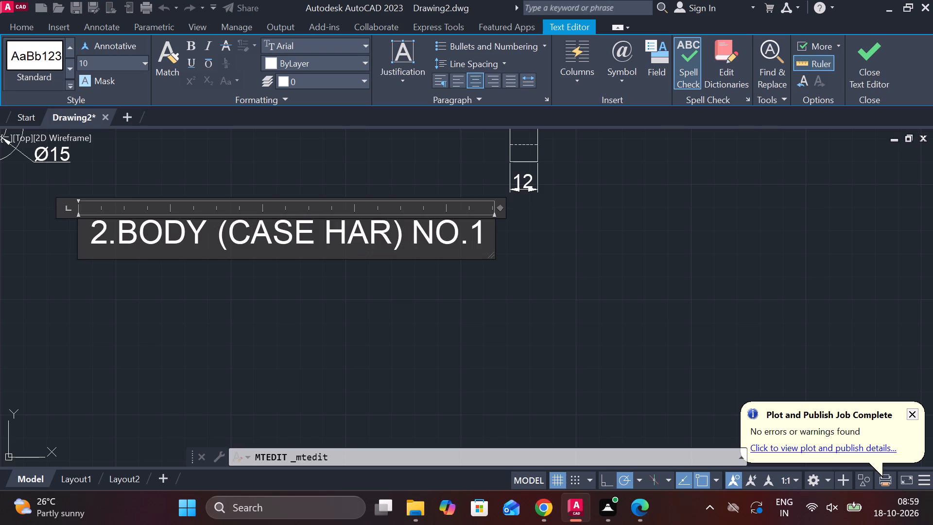
{"action": "key", "text": "d"}
{"action": "type", "text": "ENED"}
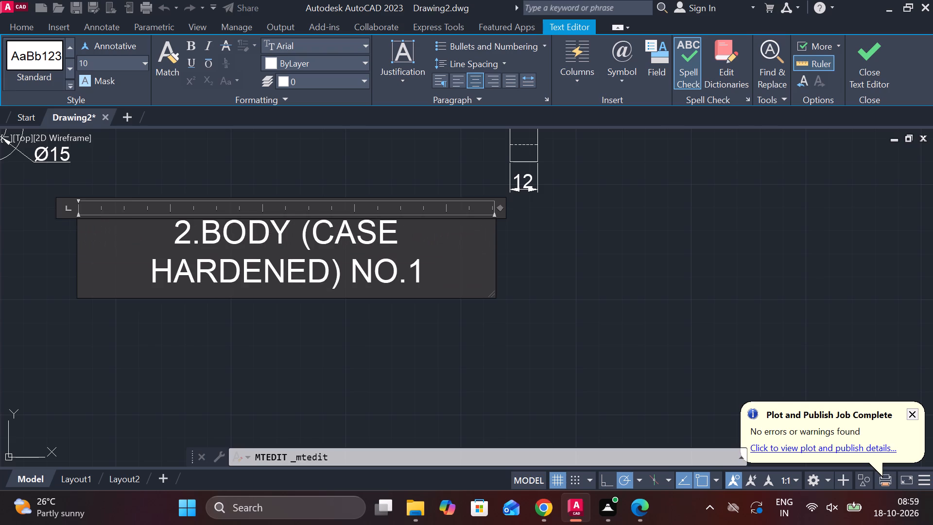
{"action": "key", "text": "space"}
{"action": "type", "text": "AKK"}
{"action": "key", "text": "BackSpace"}
{"action": "key", "text": "BackSpace"}
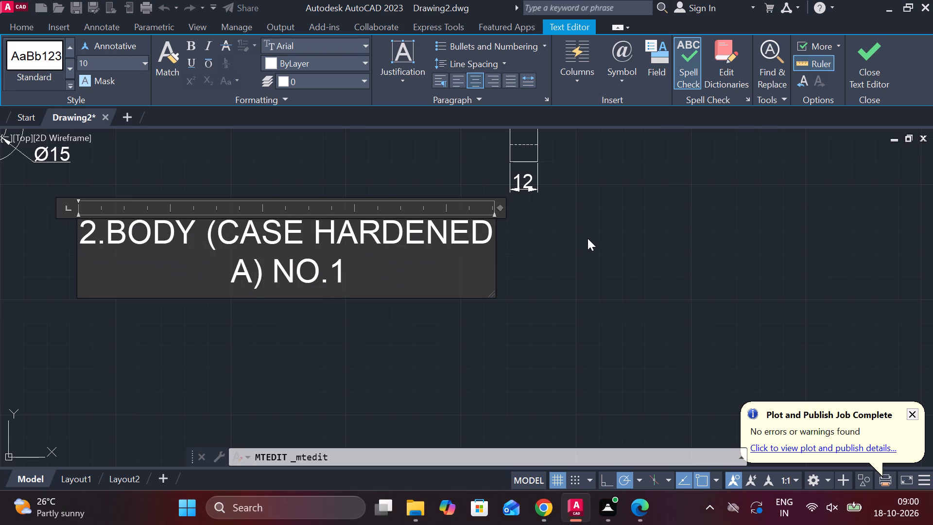
{"action": "type", "text": "LLOY STEEL"}
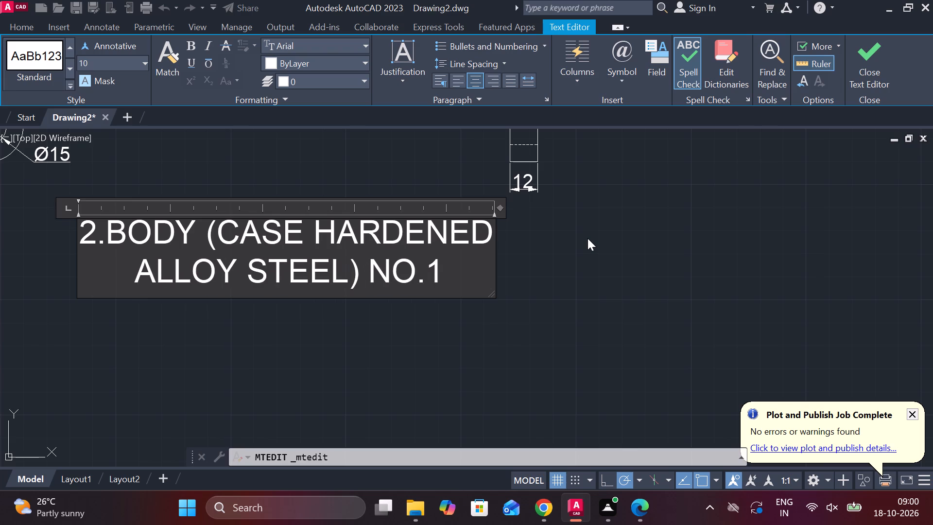
Replace BODY with CENTRE in the second part's title and add a space after the leading 2.
{"action": "scroll", "coordinate": [543, 238], "scroll_direction": "down", "scroll_amount": 1}
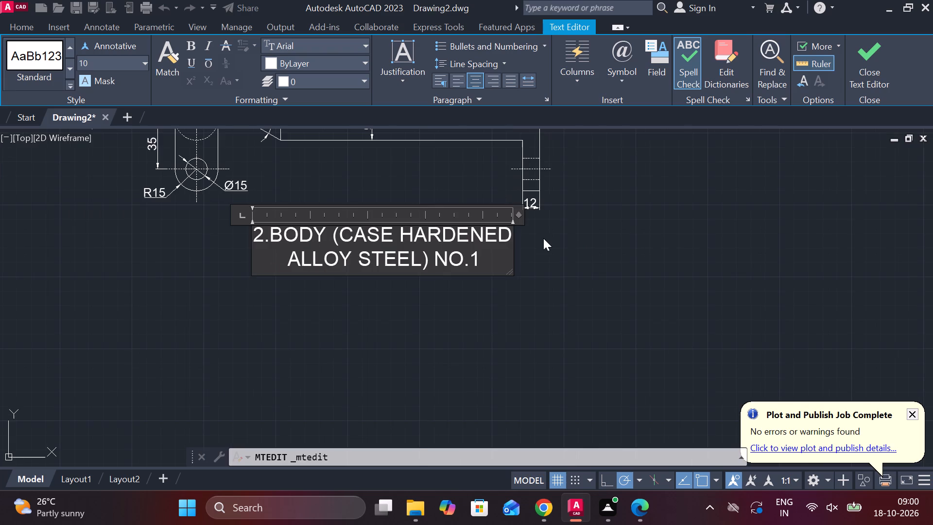
{"action": "left_click", "coordinate": [327, 233]}
{"action": "key", "text": "BackSpace"}
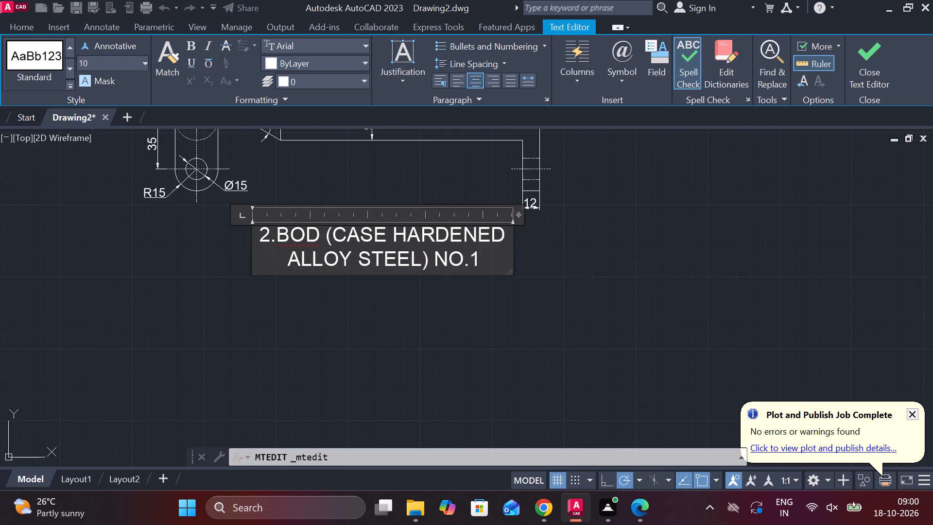
{"action": "key", "text": "BackSpace"}
{"action": "key", "text": "BackSpace"}
{"action": "key", "text": "BackSpace"}
{"action": "key", "text": "c"}
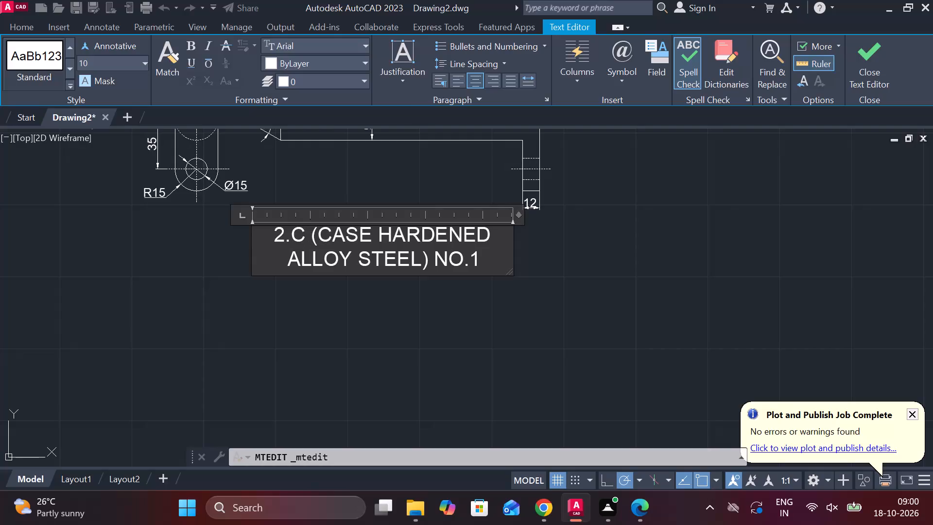
{"action": "type", "text": "EN"}
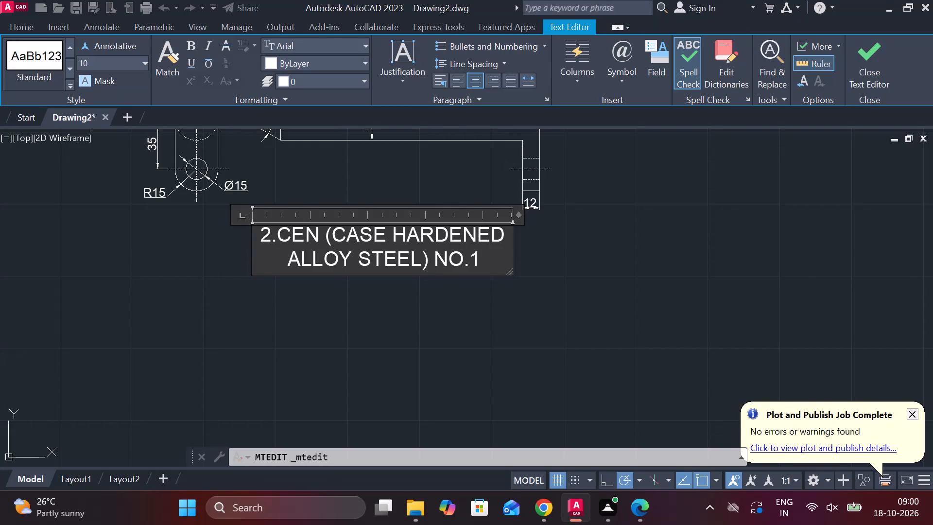
{"action": "key", "text": "t"}
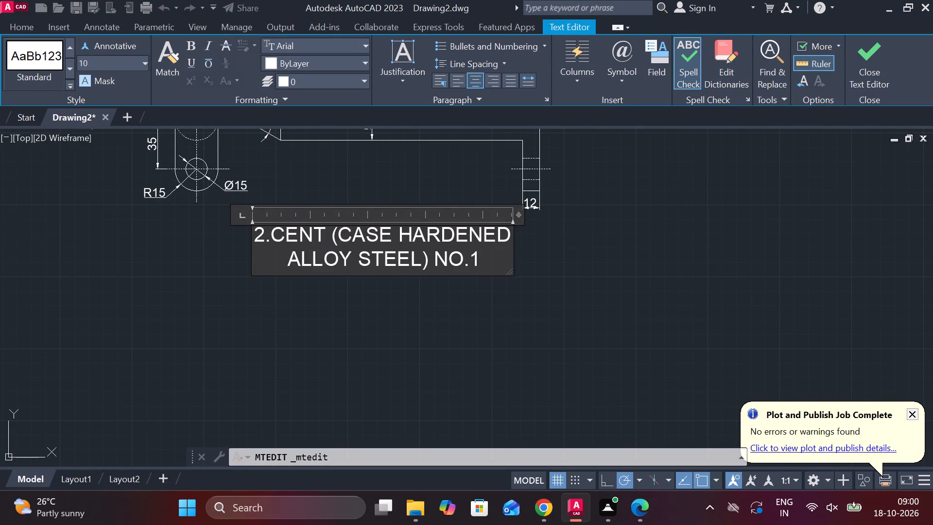
{"action": "type", "text": "RE"}
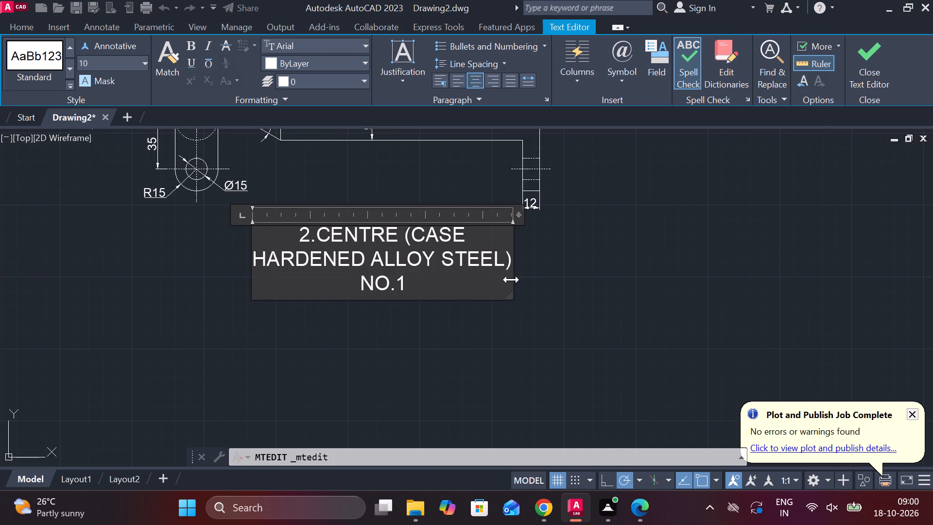
{"action": "scroll", "coordinate": [512, 281], "scroll_direction": "down", "scroll_amount": 2}
{"action": "scroll", "coordinate": [514, 282], "scroll_direction": "up", "scroll_amount": 2}
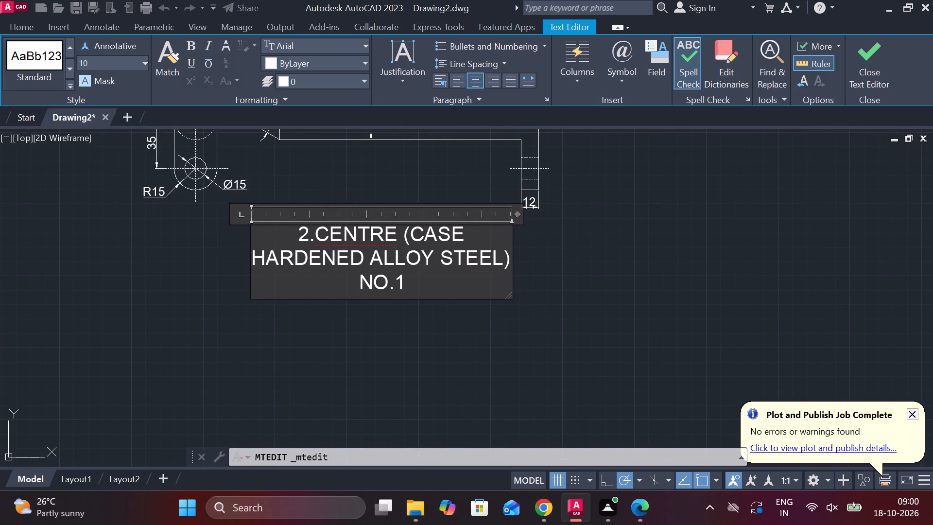
{"action": "left_click", "coordinate": [314, 236]}
{"action": "key", "text": "space"}
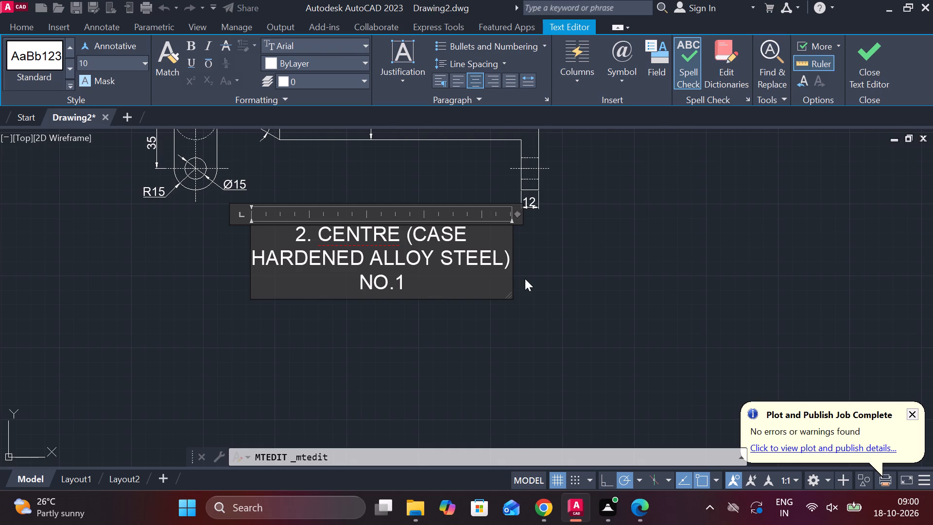
Widen the title's text frame so STEEL) NO.1 wraps alone onto the second line, and finish editing the text.
{"action": "left_click_drag", "start_coordinate": [509, 280], "coordinate": [608, 272]}
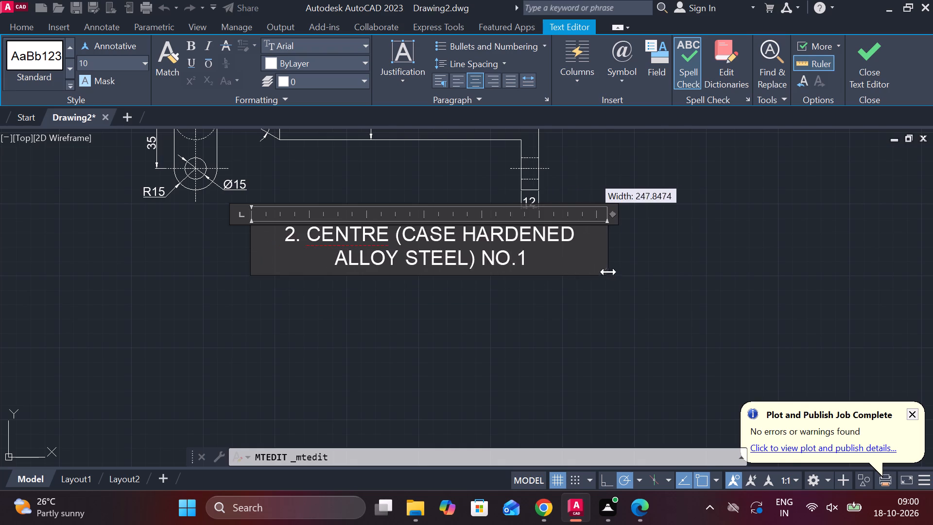
{"action": "left_click_drag", "start_coordinate": [608, 272], "coordinate": [646, 267]}
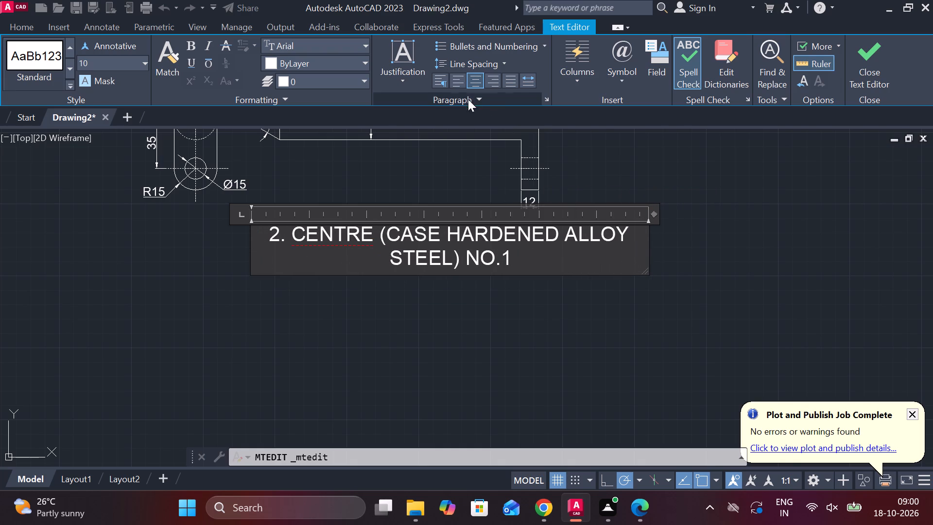
{"action": "left_click", "coordinate": [866, 82]}
Move the CENTRE title horizontally so it sits centred beneath the second part's two views.
{"action": "scroll", "coordinate": [588, 225], "scroll_direction": "down", "scroll_amount": 1}
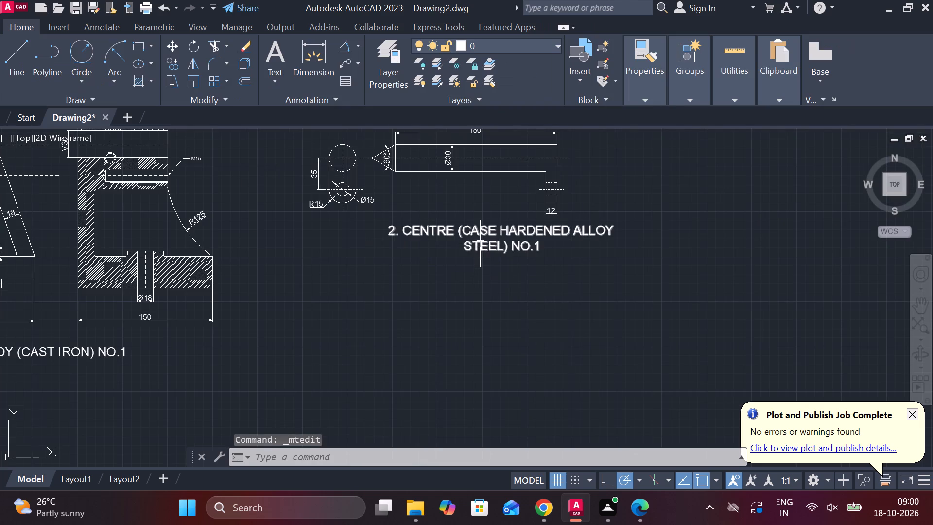
{"action": "left_click", "coordinate": [480, 243]}
{"action": "left_click", "coordinate": [376, 227]}
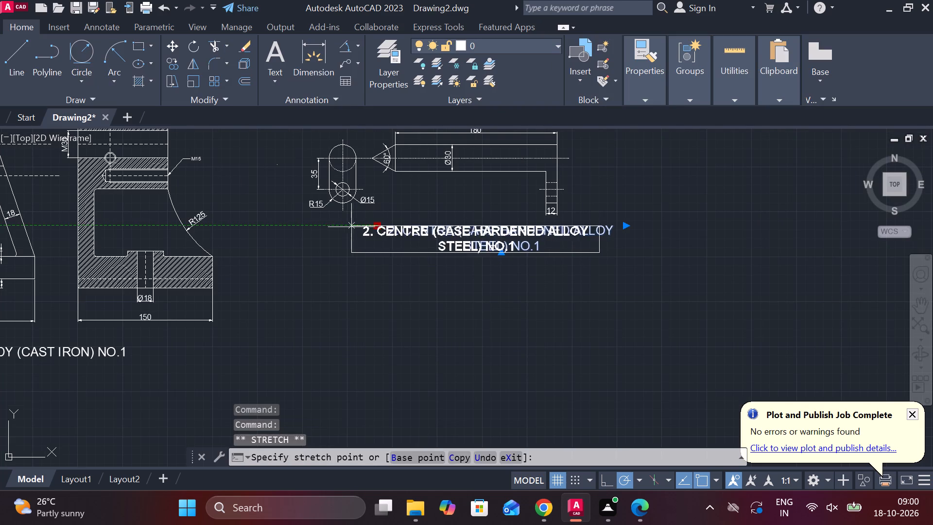
{"action": "left_click", "coordinate": [325, 227]}
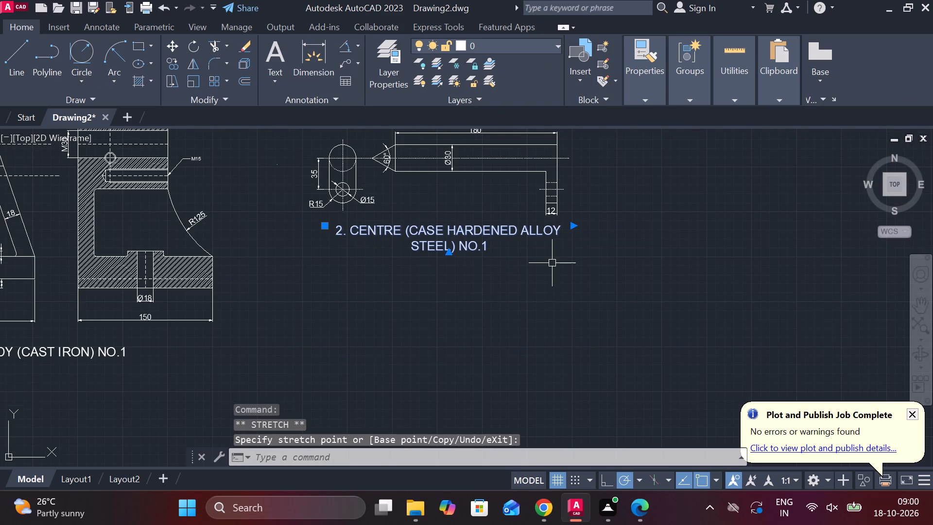
{"action": "key", "text": "Escape"}
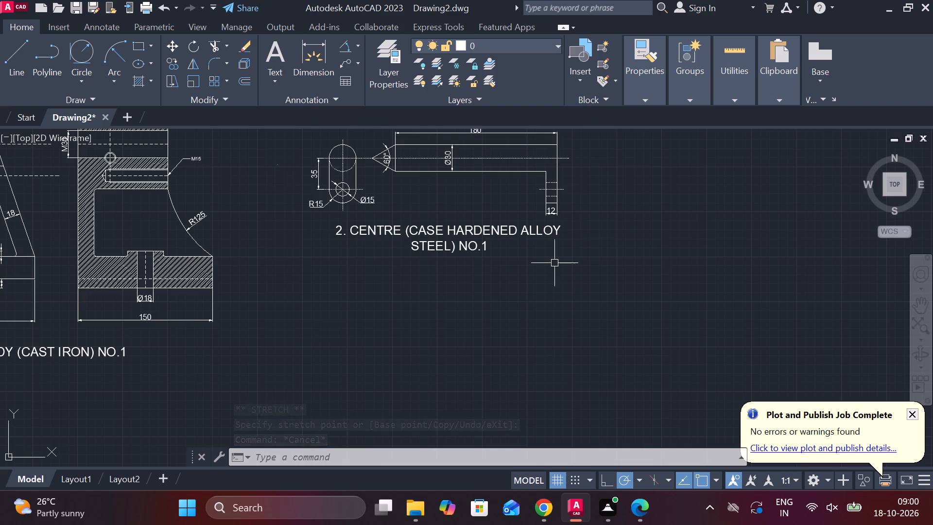
Begin a new outline in the empty space beyond the centre's views with a horizontal line 35 long.
{"action": "middle_click_drag", "start_coordinate": [634, 266], "coordinate": [551, 357]}
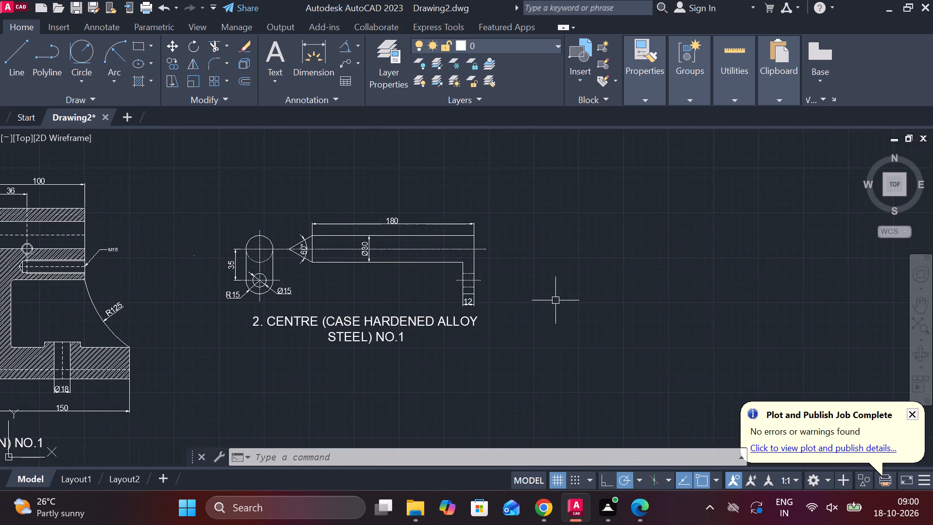
{"action": "middle_click_drag", "start_coordinate": [555, 300], "coordinate": [382, 275]}
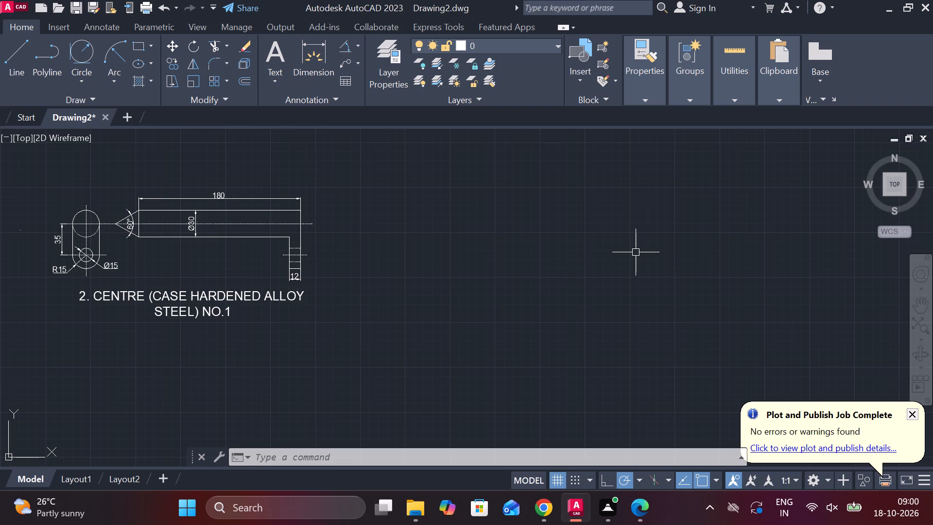
{"action": "key", "text": "l"}
{"action": "key", "text": "Return"}
{"action": "left_click", "coordinate": [534, 237]}
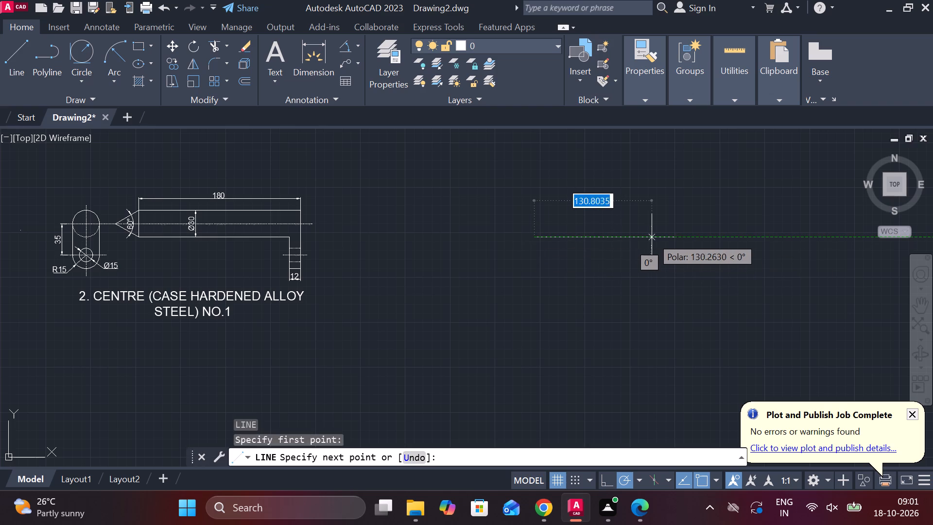
{"action": "type", "text": "30"}
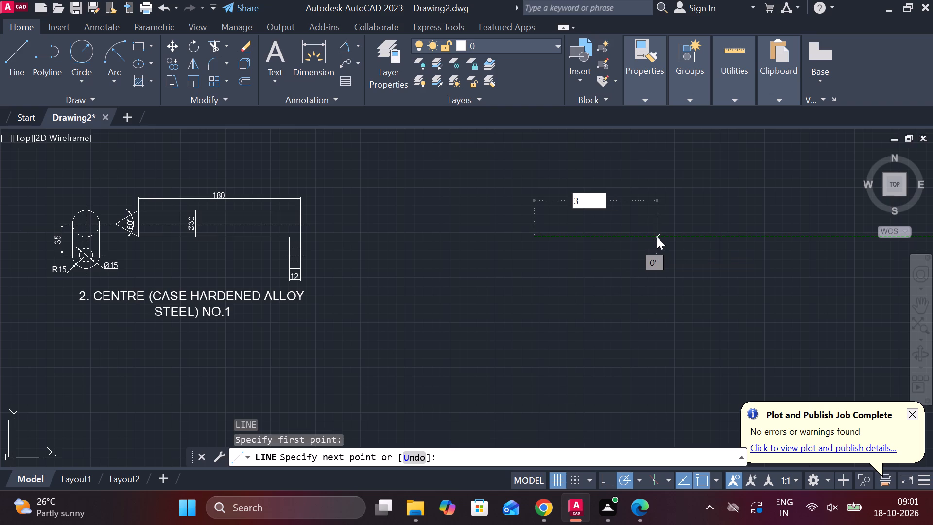
{"action": "key", "text": "Return"}
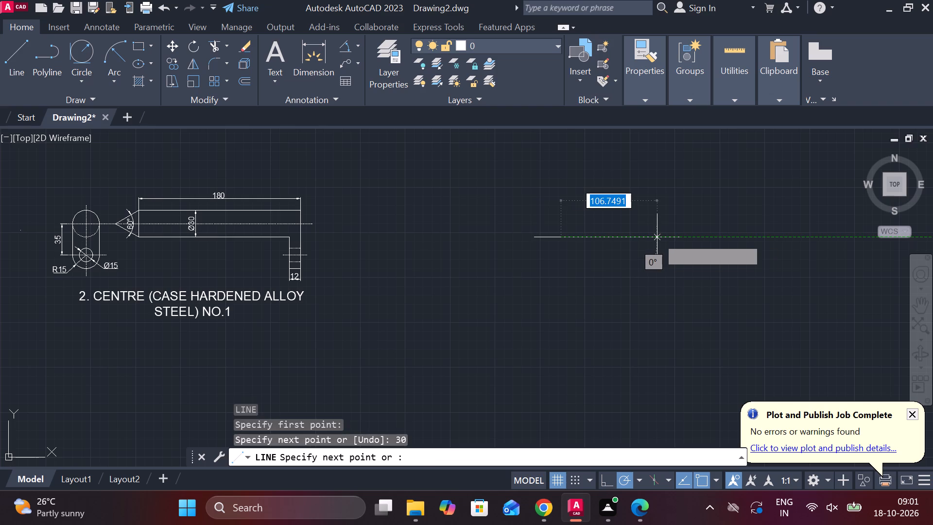
{"action": "key", "text": "ctrl+z"}
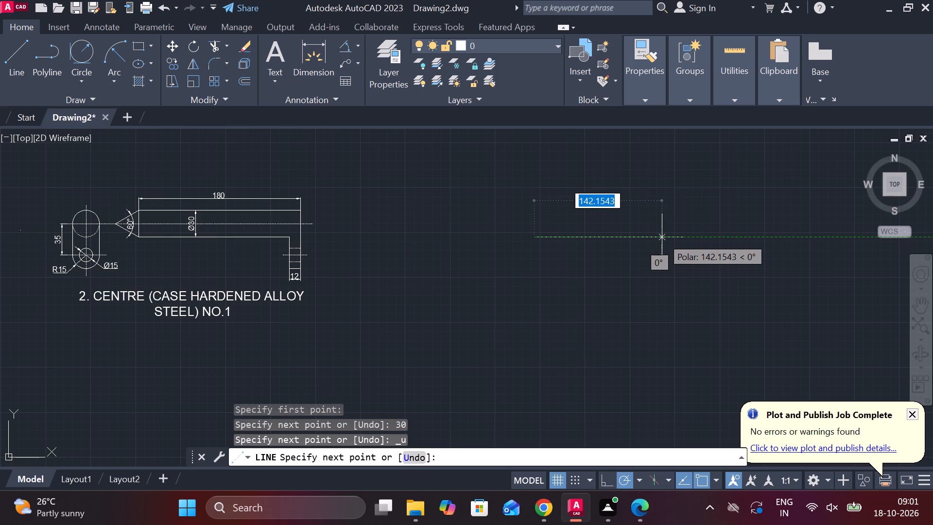
{"action": "type", "text": "35"}
{"action": "key", "text": "Return"}
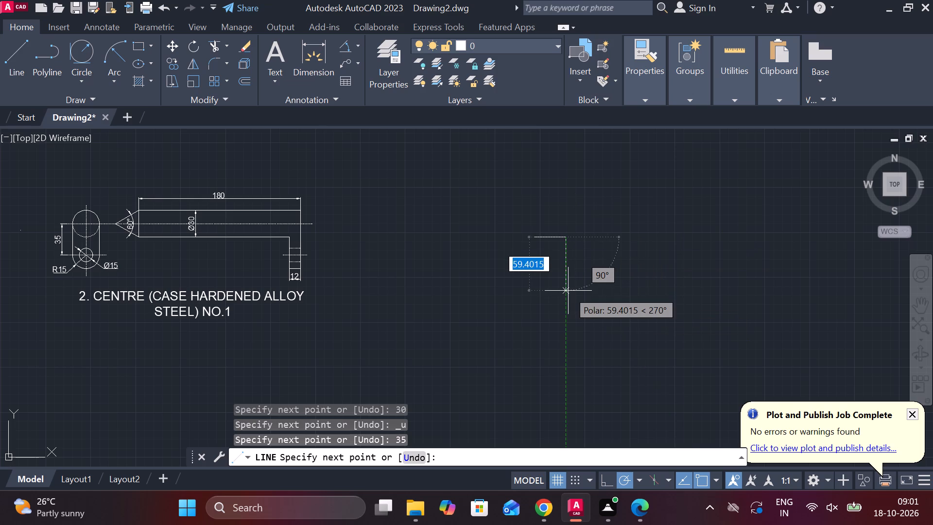
Complete the rectangle with a 15 line downward, a 35 line back, and a closing segment.
{"action": "scroll", "coordinate": [568, 291], "scroll_direction": "up", "scroll_amount": 3}
{"action": "middle_click_drag", "start_coordinate": [568, 291], "coordinate": [570, 430]}
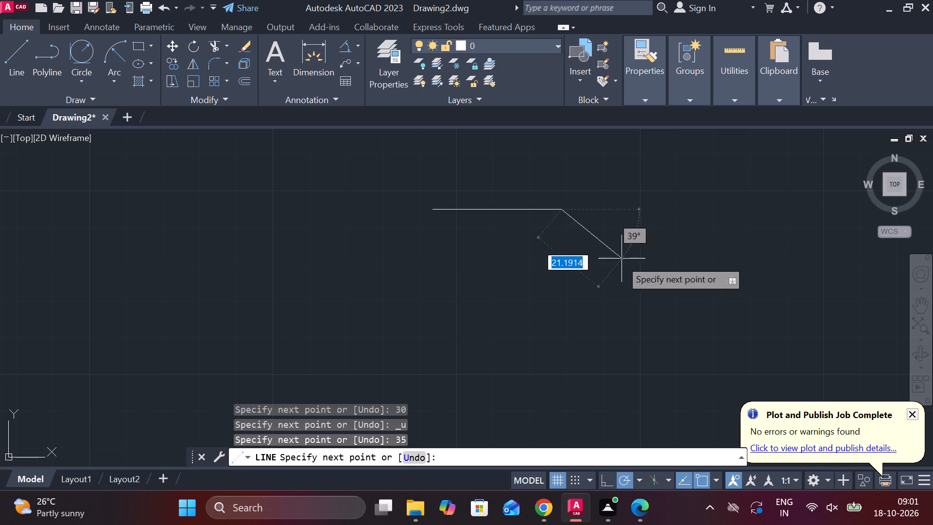
{"action": "type", "text": "15"}
{"action": "key", "text": "Return"}
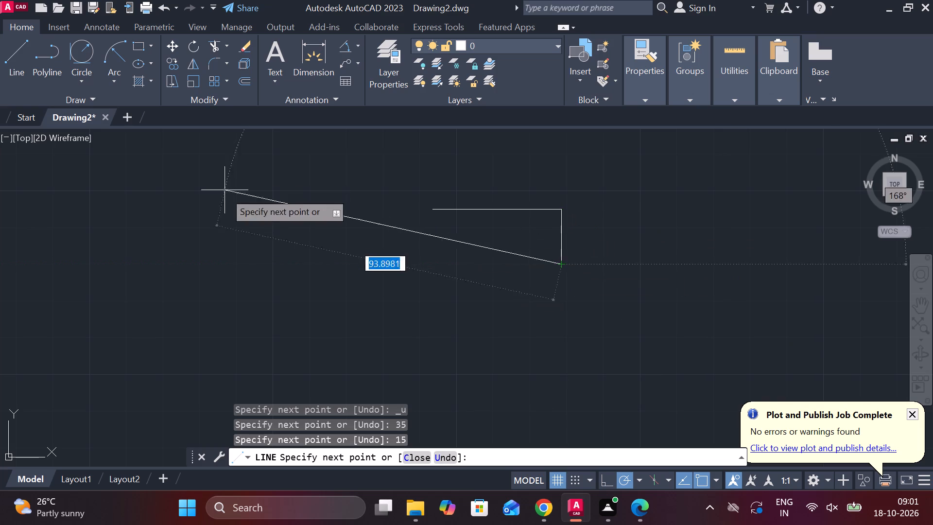
{"action": "key", "text": "3"}
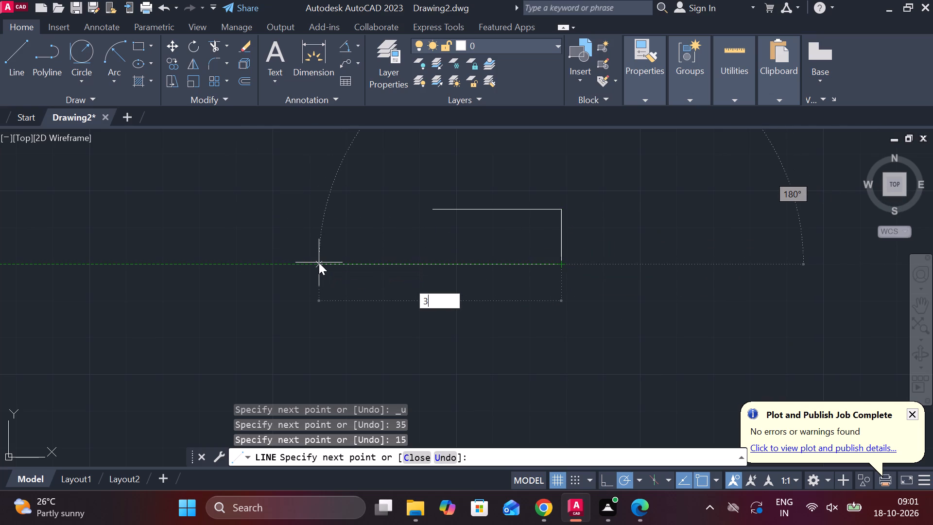
{"action": "key", "text": "5"}
{"action": "key", "text": "Return"}
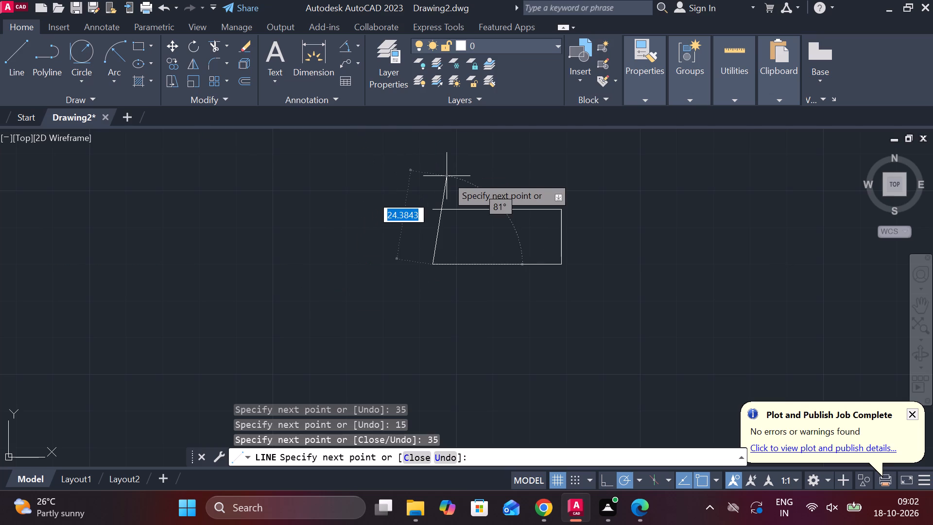
{"action": "key", "text": "c"}
{"action": "key", "text": "Return"}
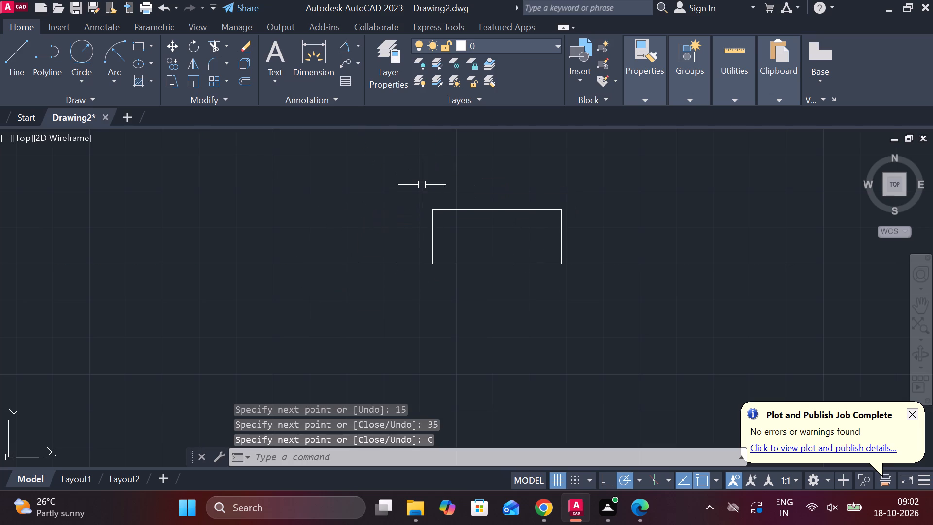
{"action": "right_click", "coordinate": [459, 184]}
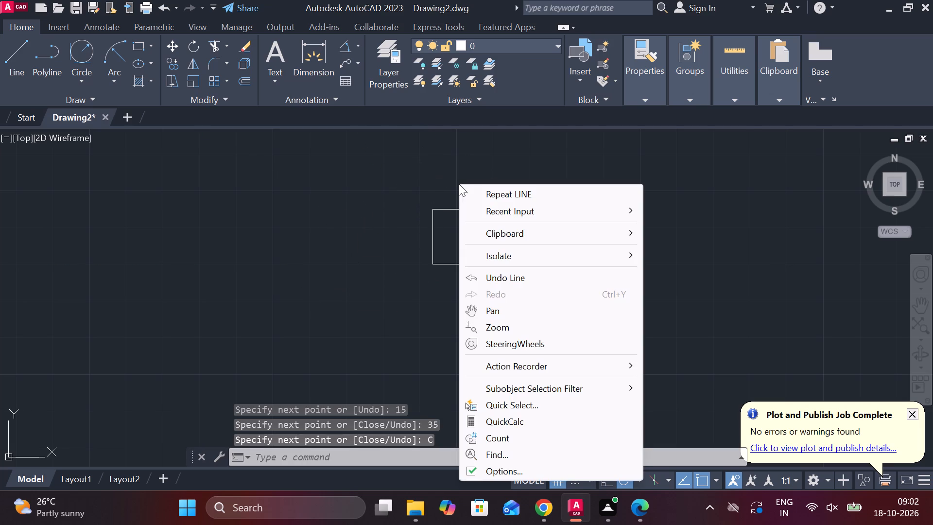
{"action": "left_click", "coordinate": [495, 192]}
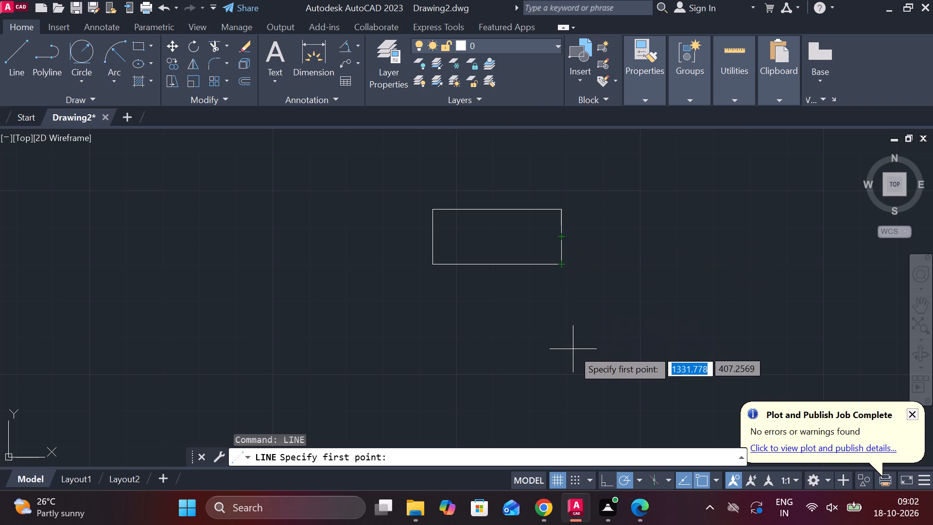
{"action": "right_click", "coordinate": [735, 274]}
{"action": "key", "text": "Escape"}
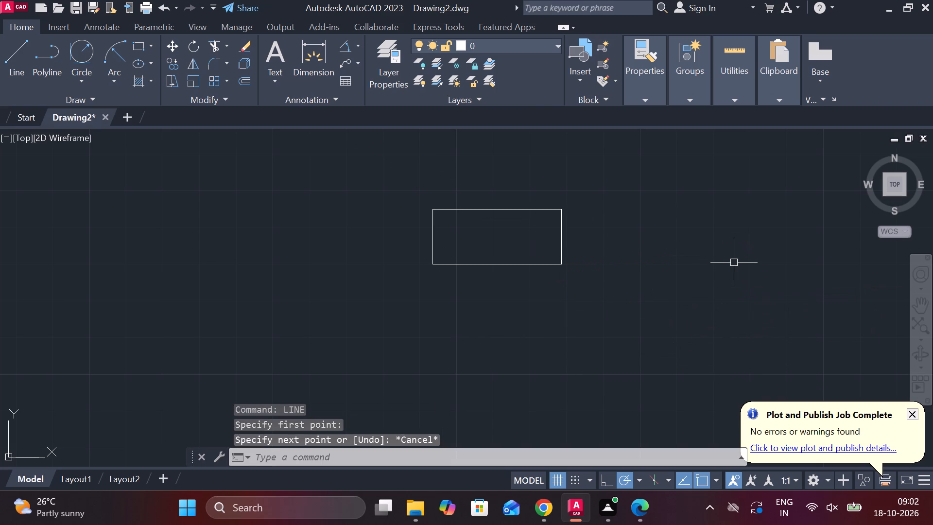
Draw a vertical line through the midpoint of the rectangle's right edge, 40 below and 40 above it.
{"action": "key", "text": "space"}
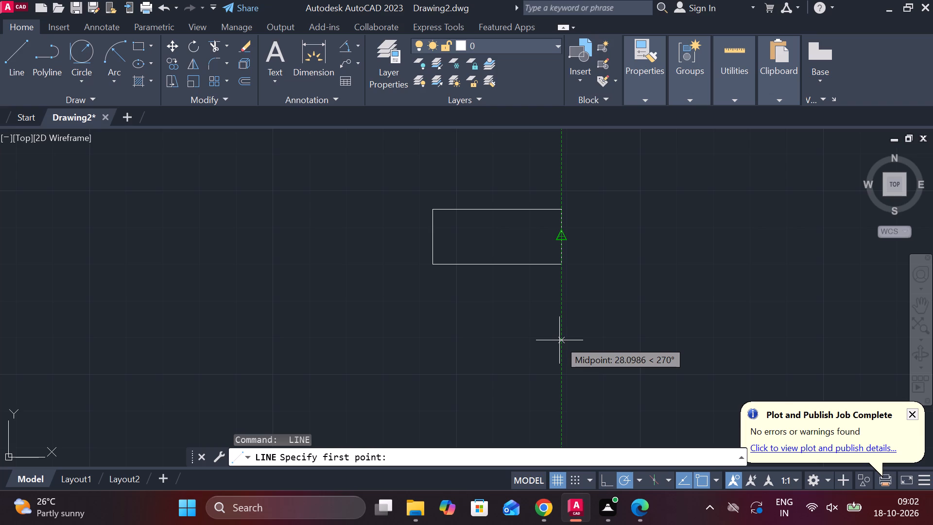
{"action": "key", "text": "4"}
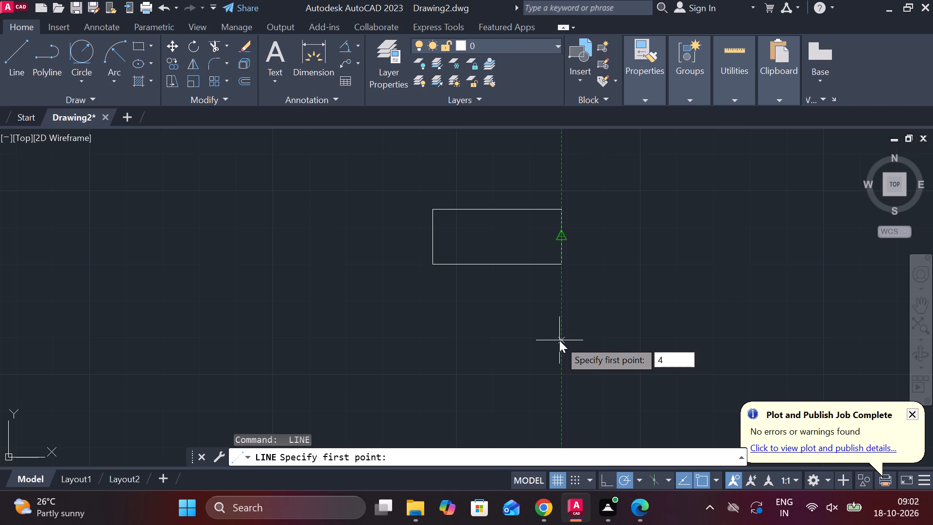
{"action": "key", "text": "0"}
{"action": "key", "text": "Return"}
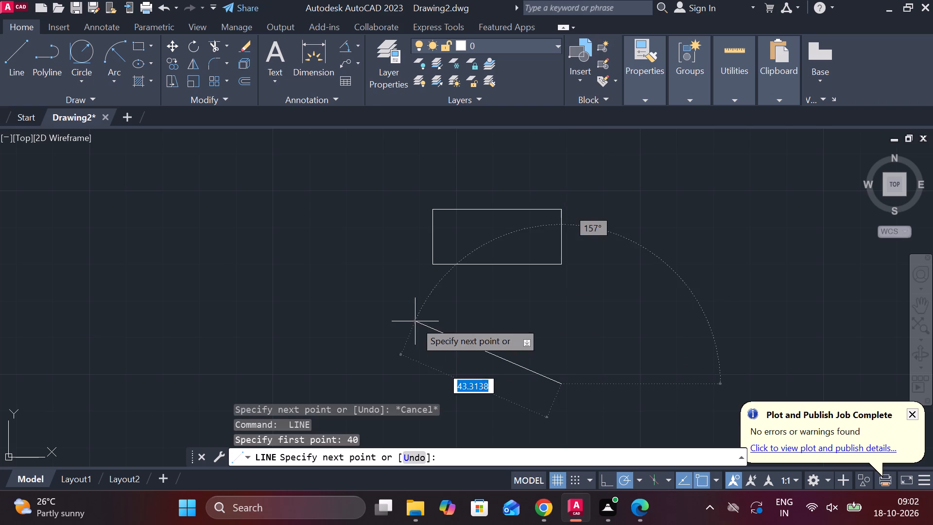
{"action": "left_click", "coordinate": [559, 235]}
{"action": "middle_click_drag", "start_coordinate": [567, 167], "coordinate": [580, 233]}
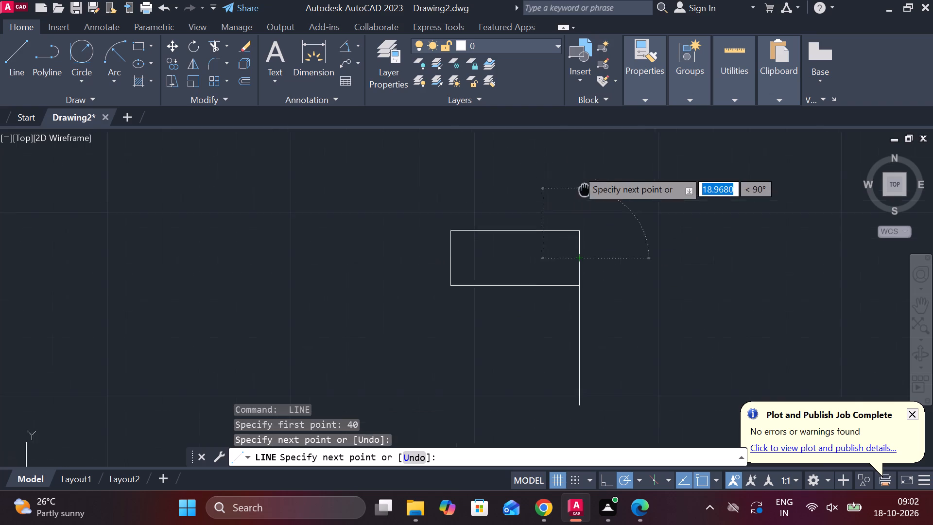
{"action": "middle_click_drag", "start_coordinate": [580, 233], "coordinate": [575, 263]}
{"action": "type", "text": "40"}
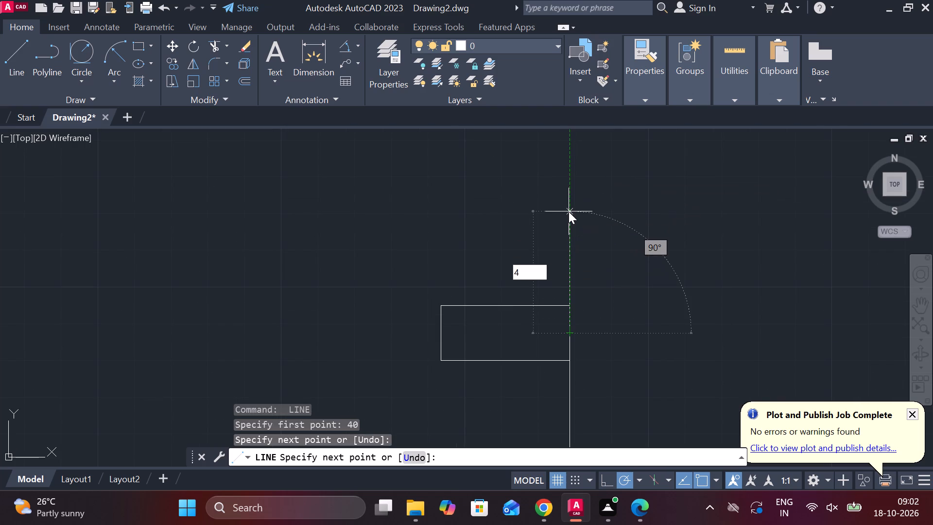
{"action": "key", "text": "Return"}
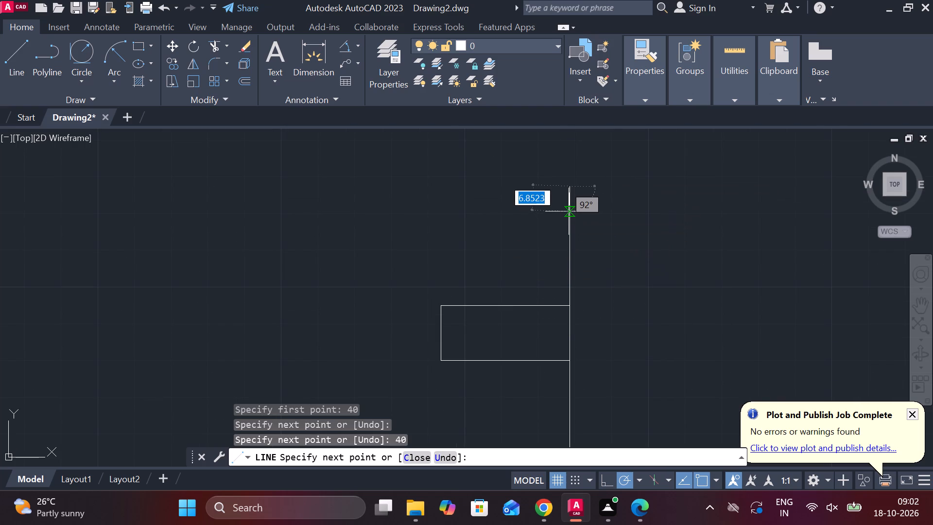
{"action": "key", "text": "Escape"}
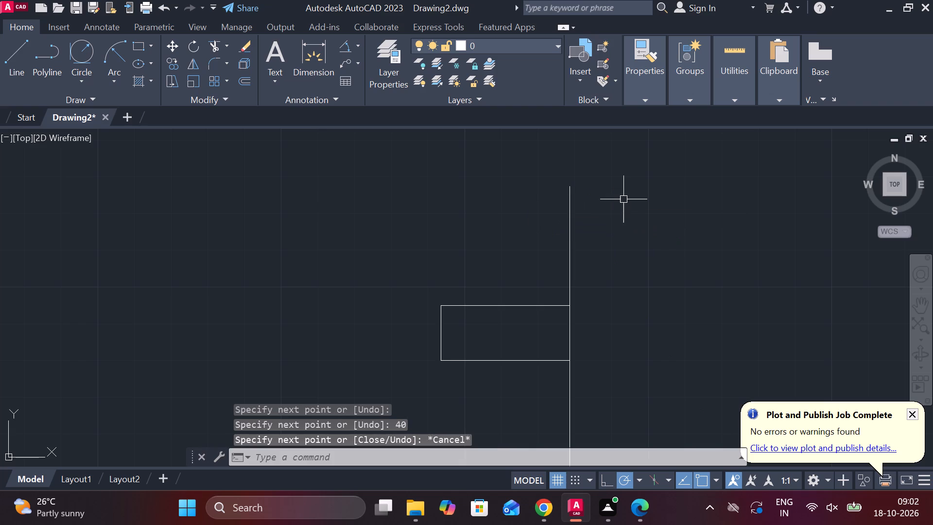
Join the two collinear vertical segments along the rectangle's right edge into a single line.
{"action": "scroll", "coordinate": [610, 245], "scroll_direction": "down", "scroll_amount": 1}
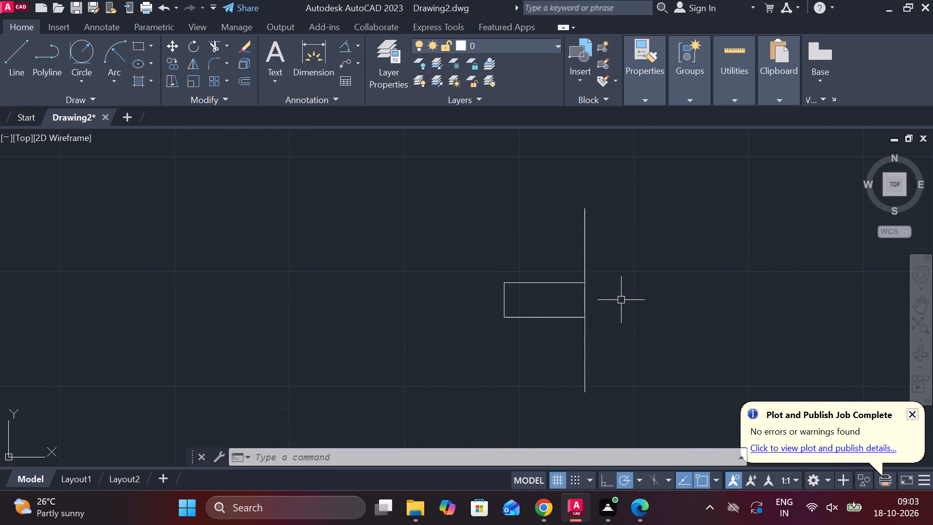
{"action": "left_click", "coordinate": [588, 330]}
{"action": "left_click", "coordinate": [586, 335]}
{"action": "left_click", "coordinate": [581, 353]}
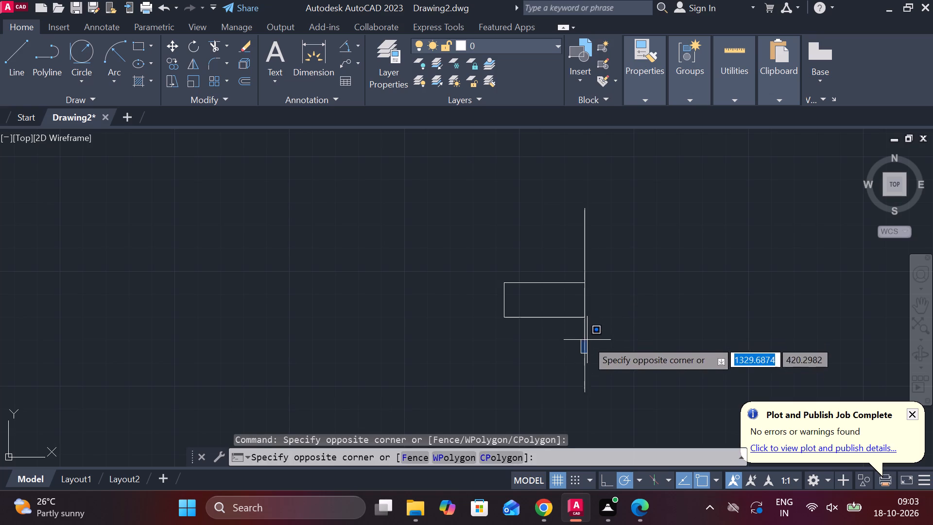
{"action": "left_click", "coordinate": [587, 345]}
{"action": "left_click", "coordinate": [587, 343]}
{"action": "left_click", "coordinate": [586, 236]}
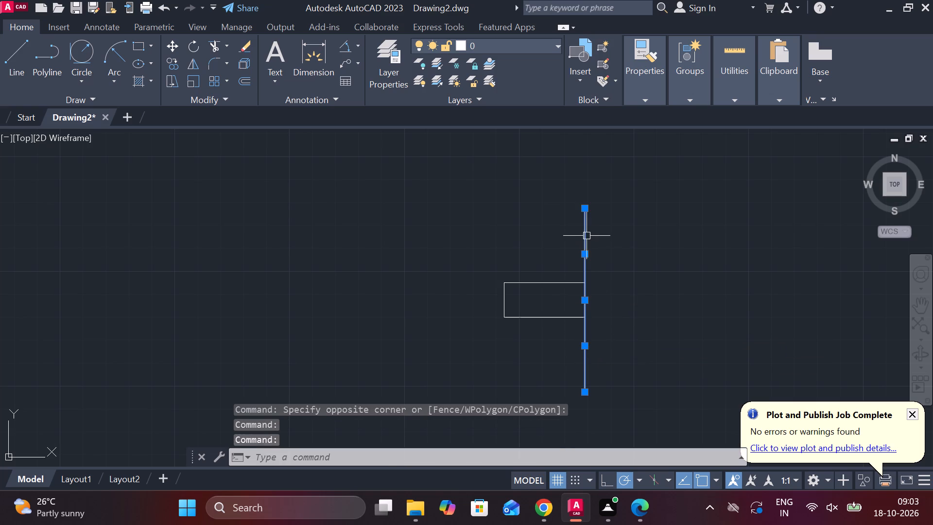
{"action": "key", "text": "h"}
{"action": "key", "text": "BackSpace"}
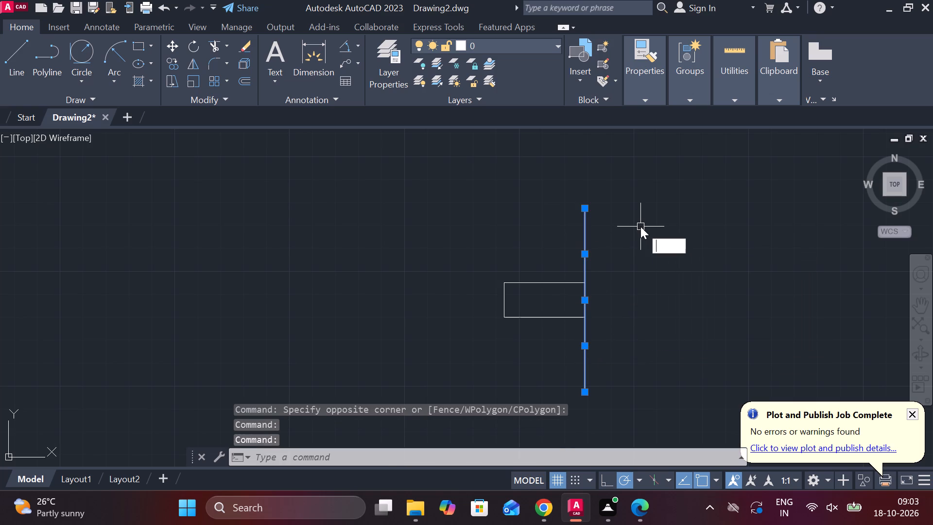
{"action": "key", "text": "j"}
{"action": "key", "text": "Return"}
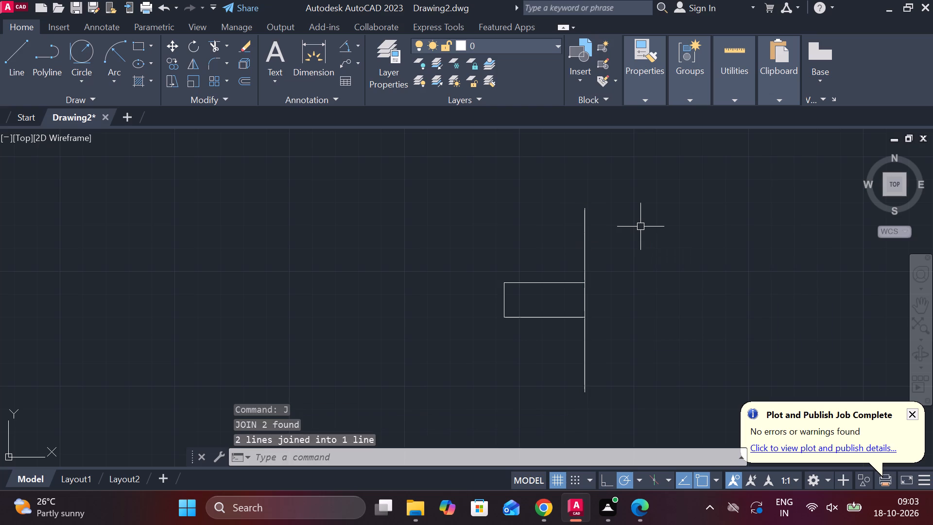
Offset the long vertical line by 3 toward the inside of the rectangle.
{"action": "left_click", "coordinate": [586, 247]}
{"action": "key", "text": "o"}
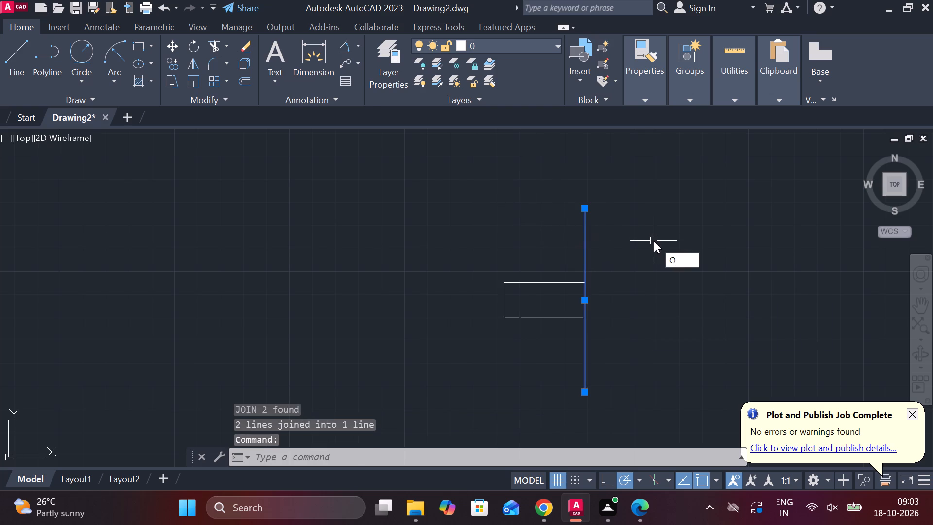
{"action": "key", "text": "Return"}
{"action": "key", "text": "Return"}
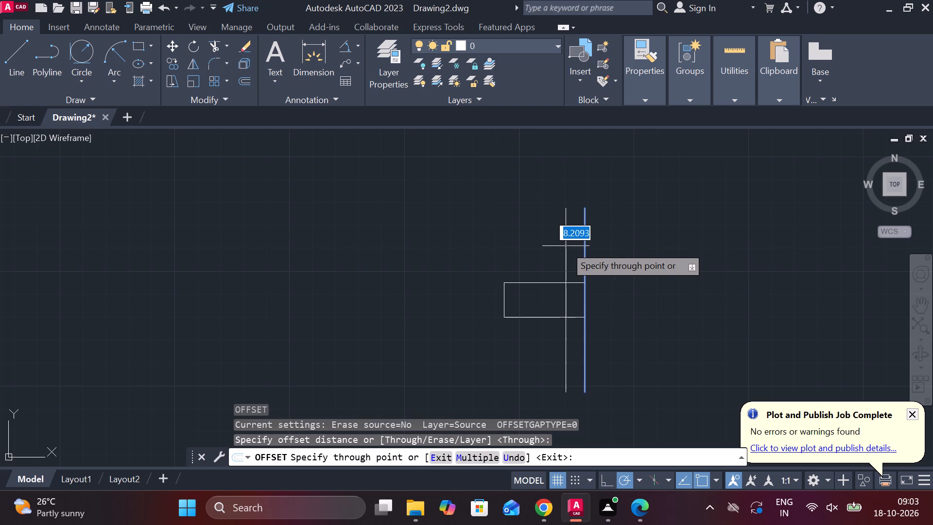
{"action": "key", "text": "3"}
{"action": "key", "text": "Return"}
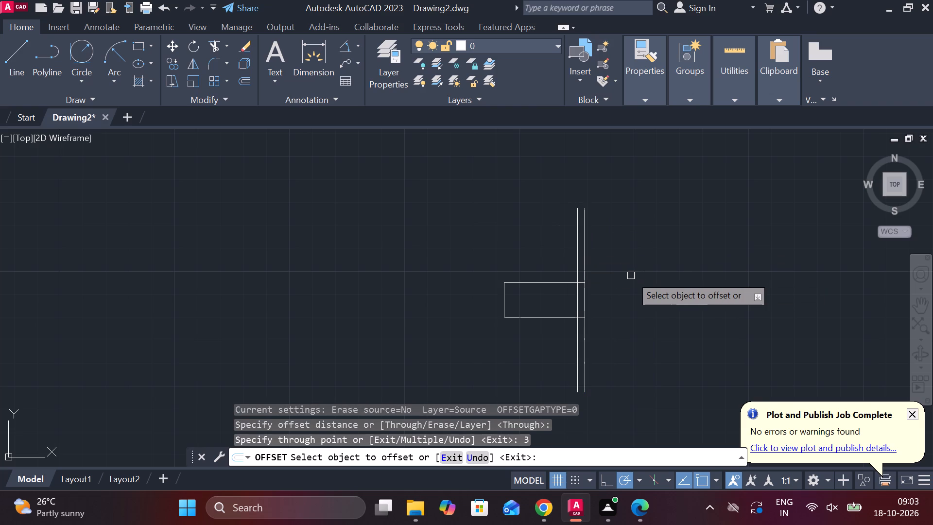
{"action": "key", "text": "Escape"}
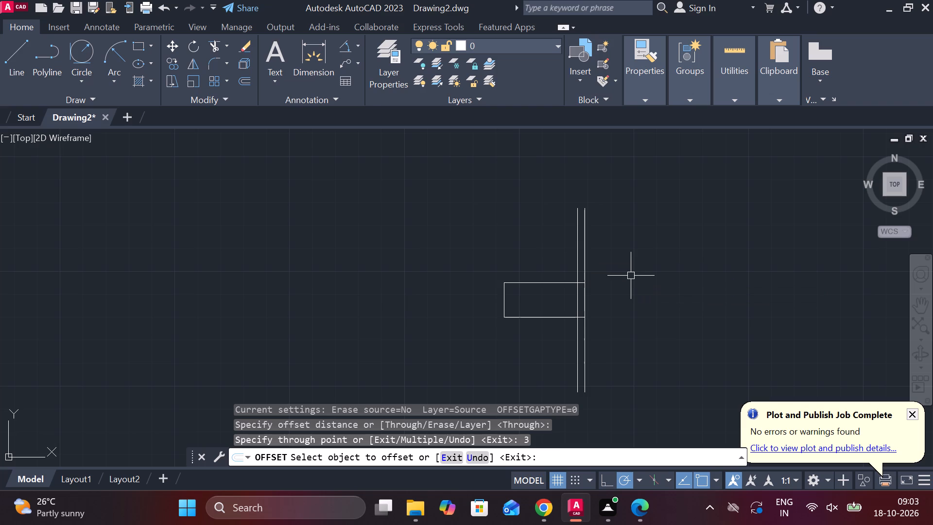
Draw a horizontal centre line from the midpoint of the rectangle's left edge to beyond the long vertical lines.
{"action": "key", "text": "l"}
{"action": "key", "text": "Return"}
{"action": "left_click", "coordinate": [503, 296]}
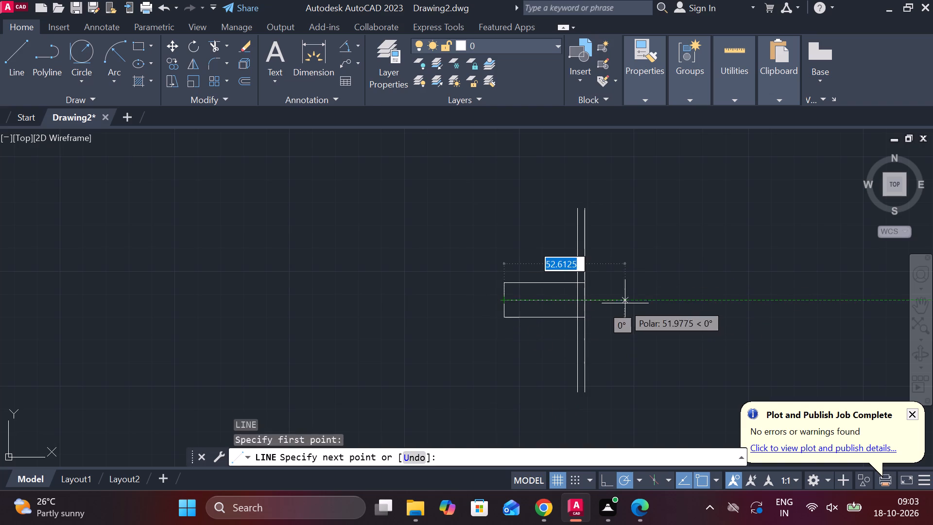
{"action": "left_click", "coordinate": [630, 302]}
{"action": "key", "text": "Escape"}
Offset the horizontal centre line by 14 both above and below.
{"action": "left_click", "coordinate": [611, 302]}
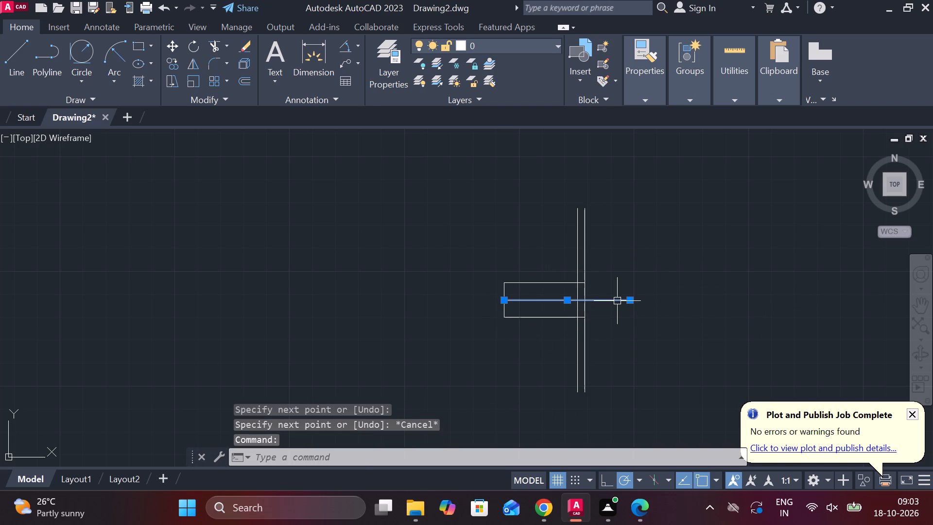
{"action": "key", "text": "o"}
{"action": "key", "text": "Return"}
{"action": "key", "text": "Return"}
{"action": "key", "text": "1"}
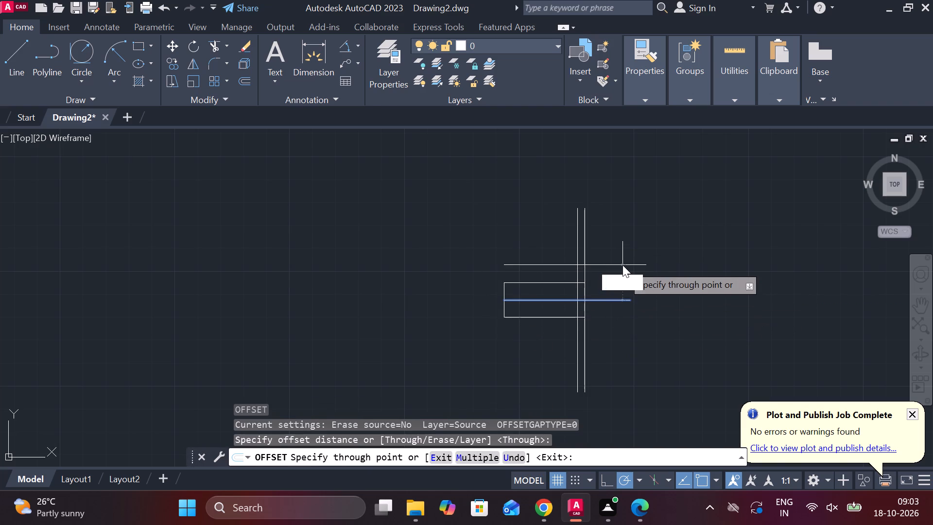
{"action": "key", "text": "4"}
{"action": "key", "text": "space"}
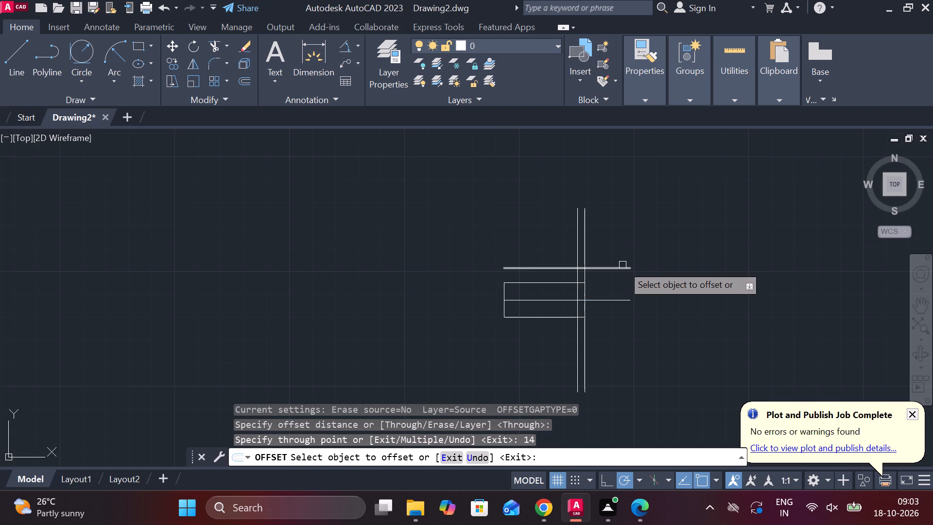
{"action": "left_click", "coordinate": [617, 302]}
{"action": "type", "text": "14"}
{"action": "key", "text": "space"}
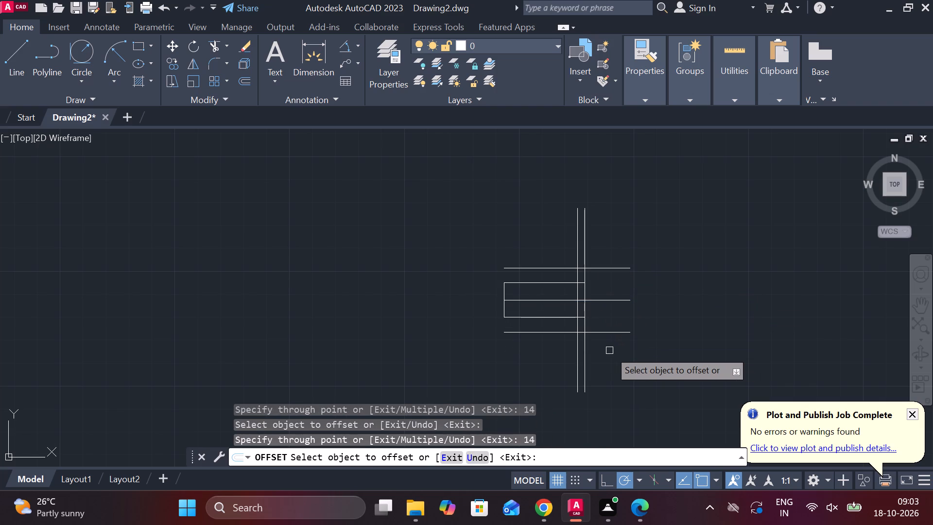
{"action": "key", "text": "Escape"}
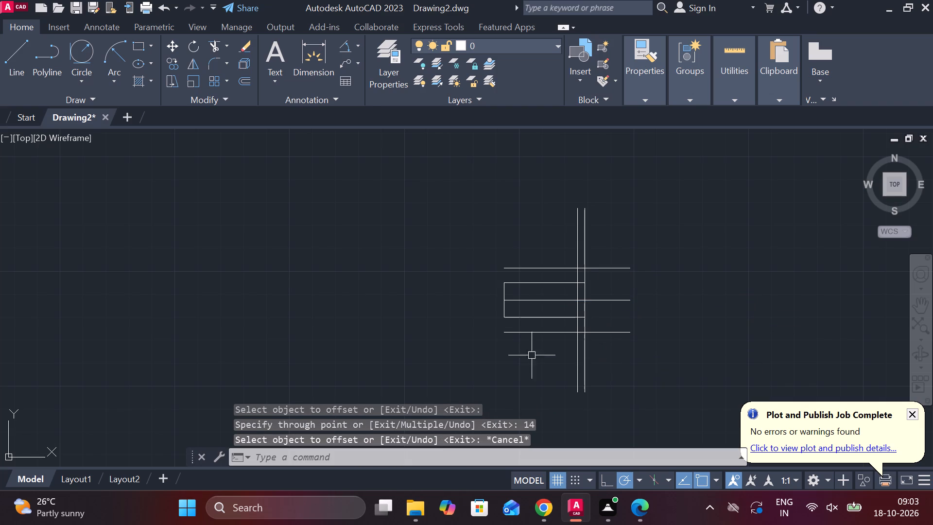
Extend the rectangle's left edge down and up to meet the two outer horizontal lines.
{"action": "type", "text": "EX"}
{"action": "key", "text": "space"}
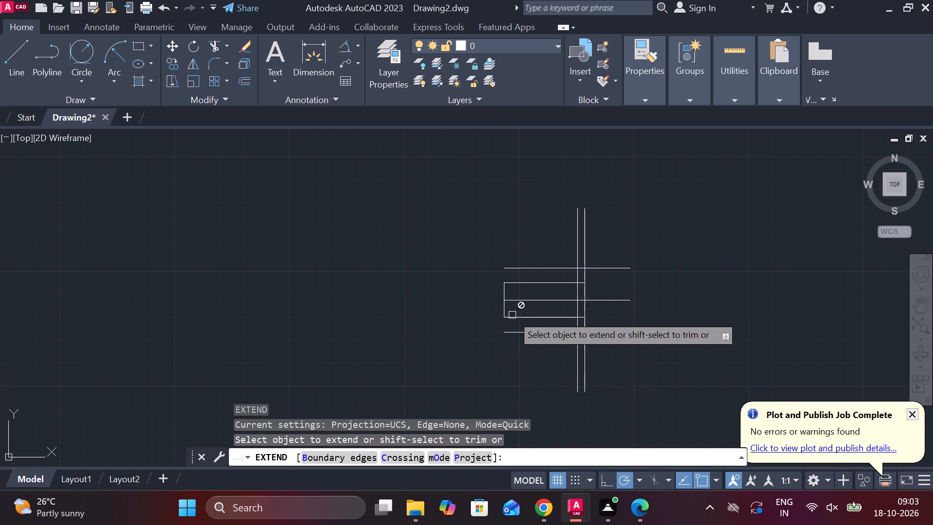
{"action": "left_click", "coordinate": [500, 312]}
{"action": "left_click", "coordinate": [506, 311]}
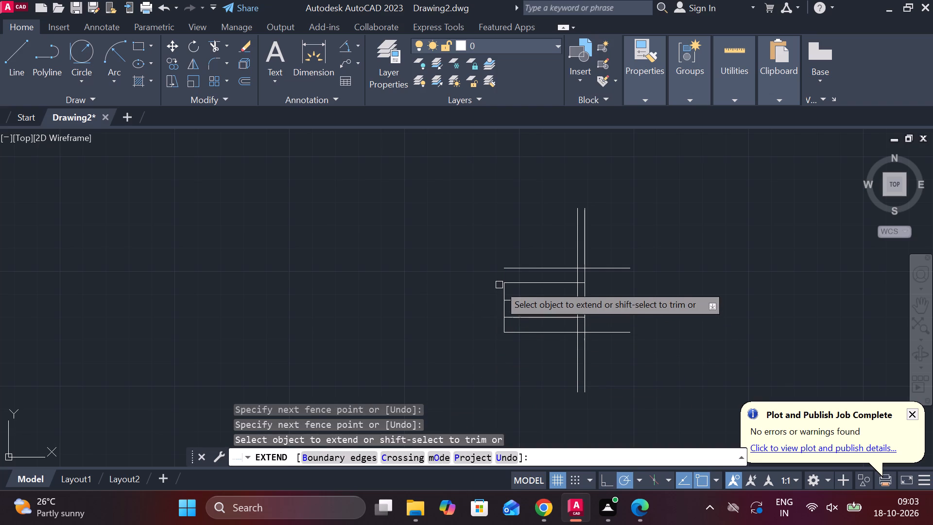
{"action": "left_click", "coordinate": [502, 290]}
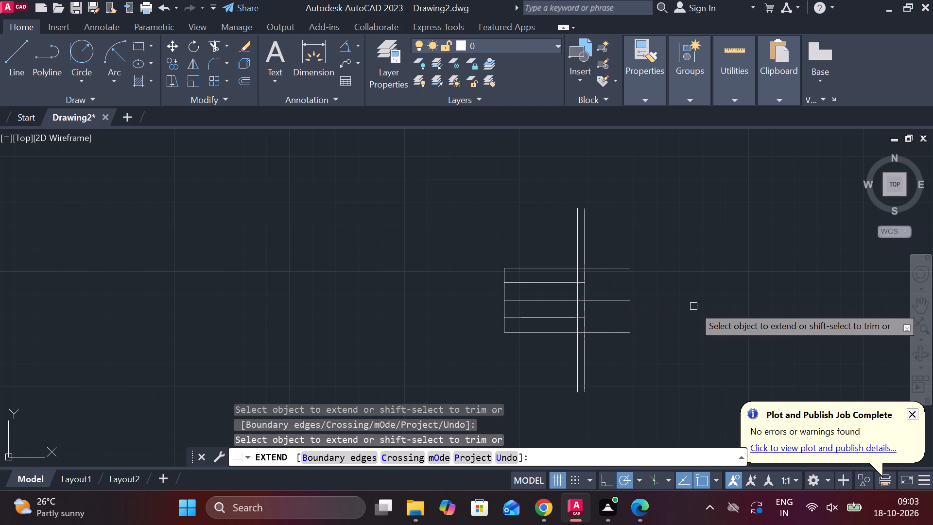
{"action": "key", "text": "Escape"}
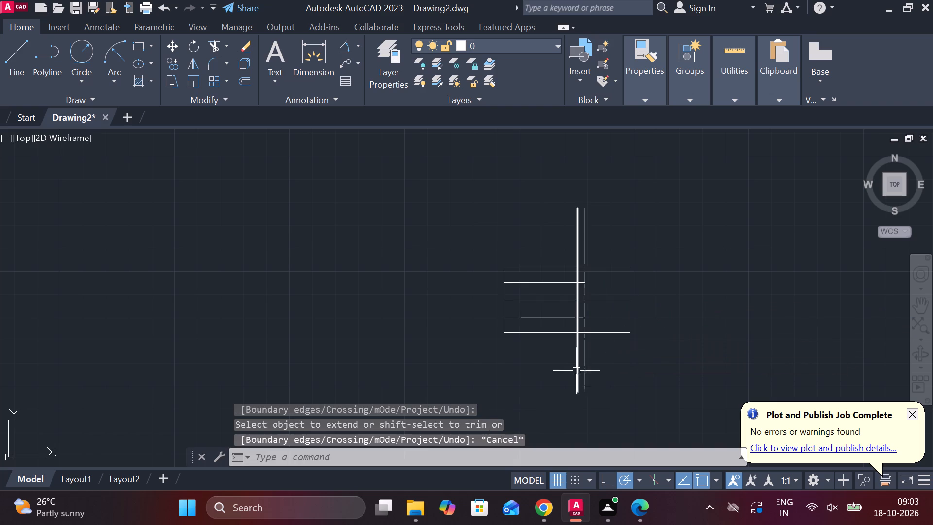
Offset the inner long vertical line by 18 toward the rectangle's left edge.
{"action": "left_click", "coordinate": [577, 357]}
{"action": "key", "text": "o"}
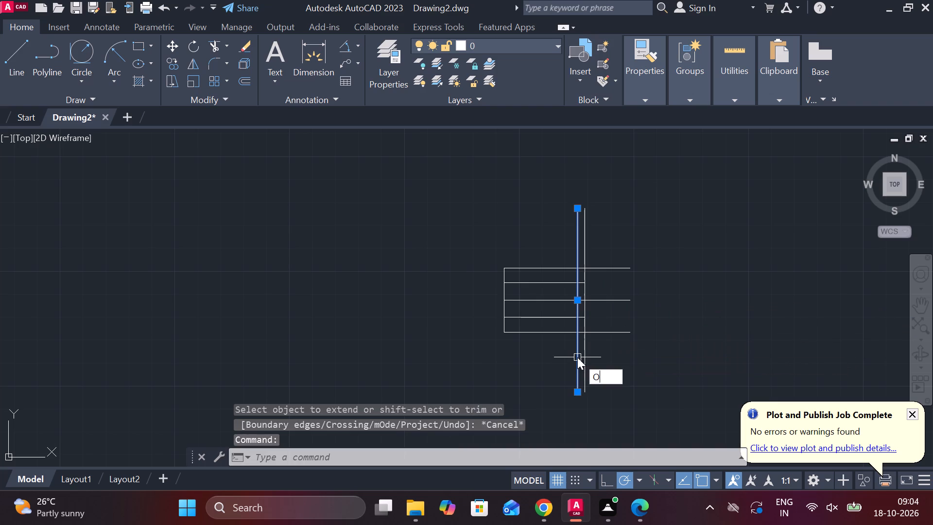
{"action": "key", "text": "Return"}
{"action": "key", "text": "Return"}
{"action": "key", "text": "1"}
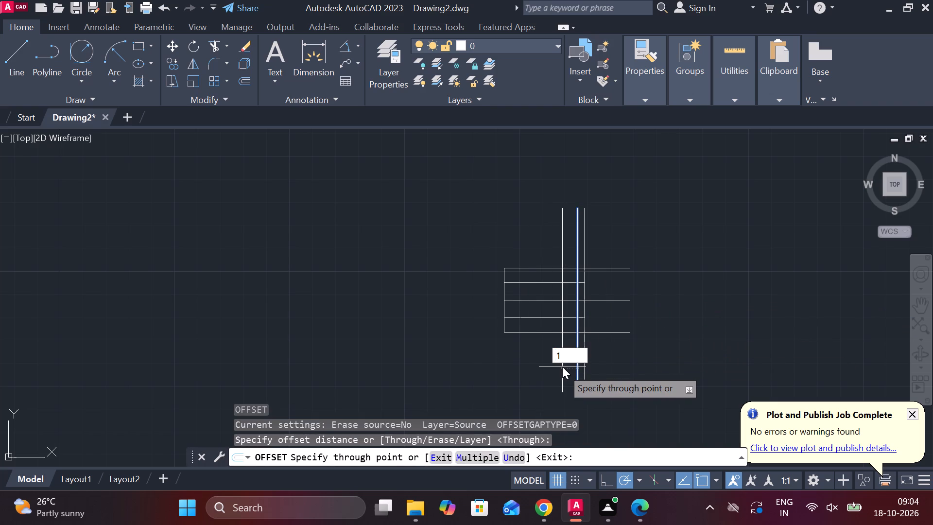
{"action": "key", "text": "8"}
{"action": "key", "text": "Return"}
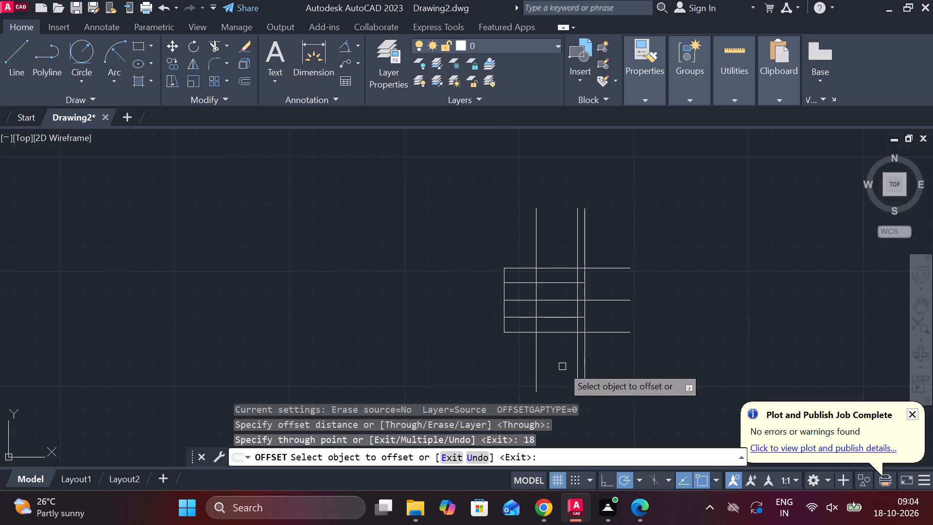
{"action": "key", "text": "Escape"}
Trim the upper outline: the left long vertical inside the flange, the top horizontal between and beyond the verticals, and the outer right vertical above it.
{"action": "type", "text": "TR"}
{"action": "key", "text": "space"}
{"action": "scroll", "coordinate": [518, 276], "scroll_direction": "up", "scroll_amount": 1}
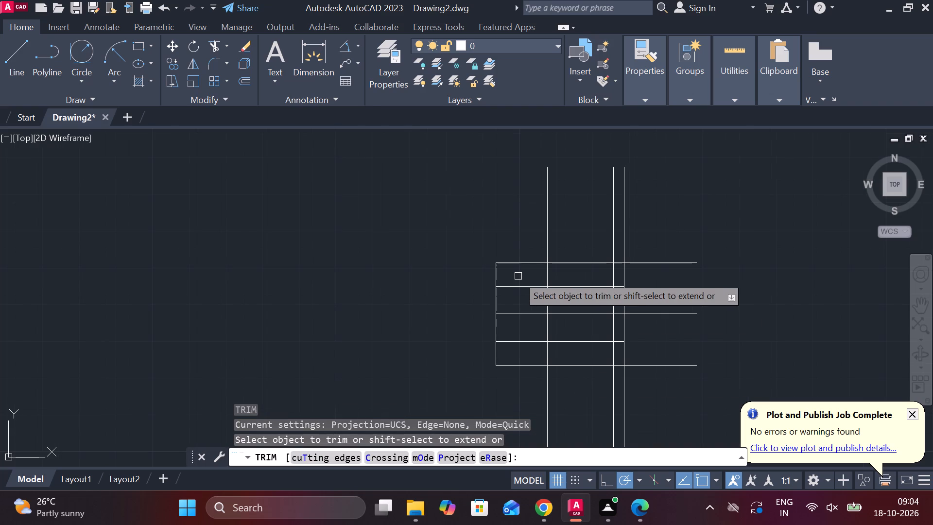
{"action": "left_click", "coordinate": [544, 273]}
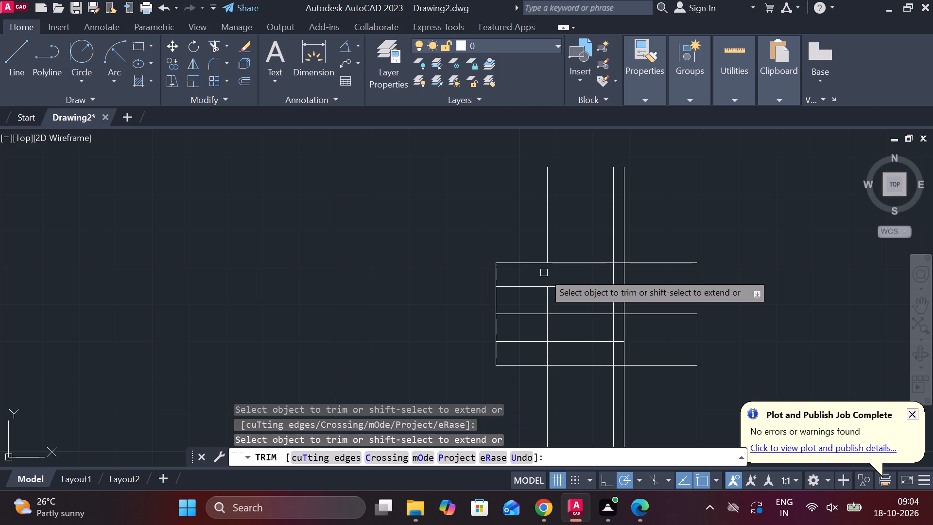
{"action": "left_click", "coordinate": [564, 263]}
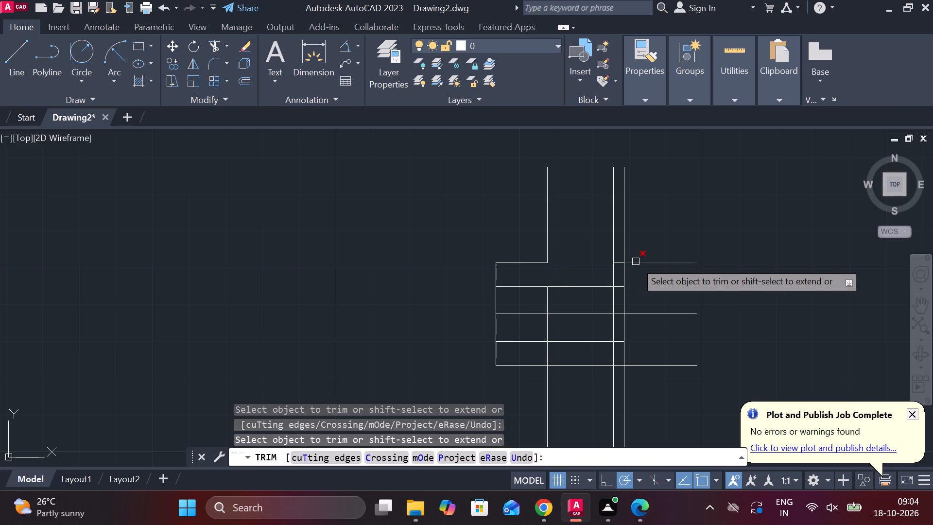
{"action": "left_click", "coordinate": [636, 262]}
{"action": "scroll", "coordinate": [636, 262], "scroll_direction": "up", "scroll_amount": 1}
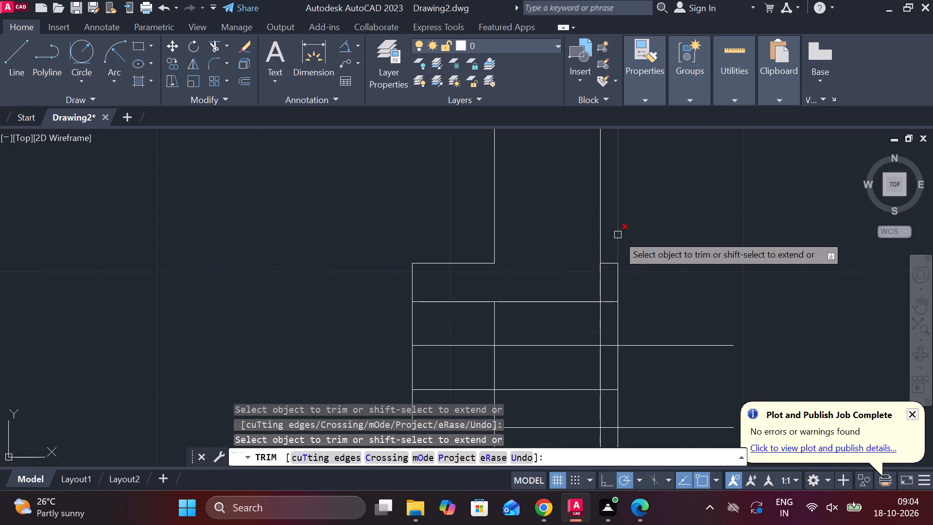
{"action": "left_click", "coordinate": [618, 235]}
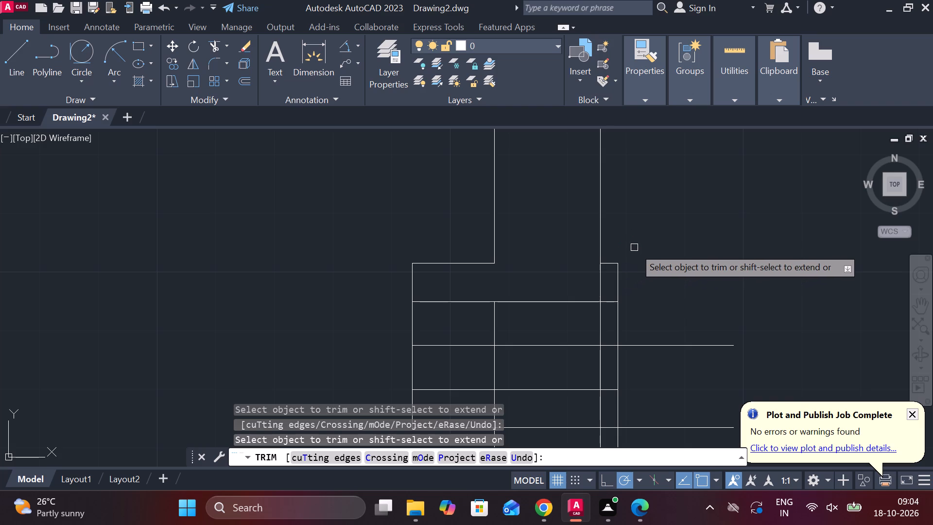
{"action": "scroll", "coordinate": [638, 247], "scroll_direction": "down", "scroll_amount": 1}
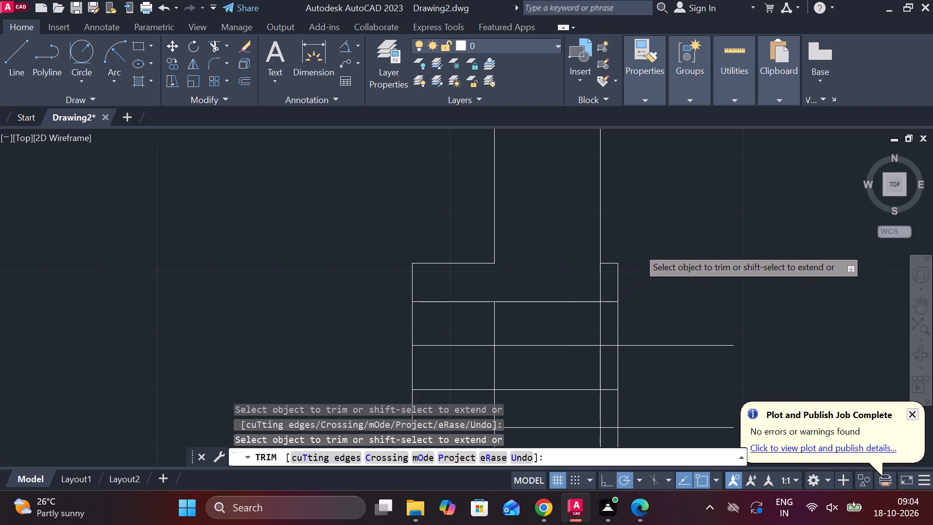
{"action": "middle_click_drag", "start_coordinate": [640, 247], "coordinate": [642, 291]}
{"action": "key", "text": "Escape"}
Draw a line joining the upper ends of the two remaining long vertical lines.
{"action": "key", "text": "l"}
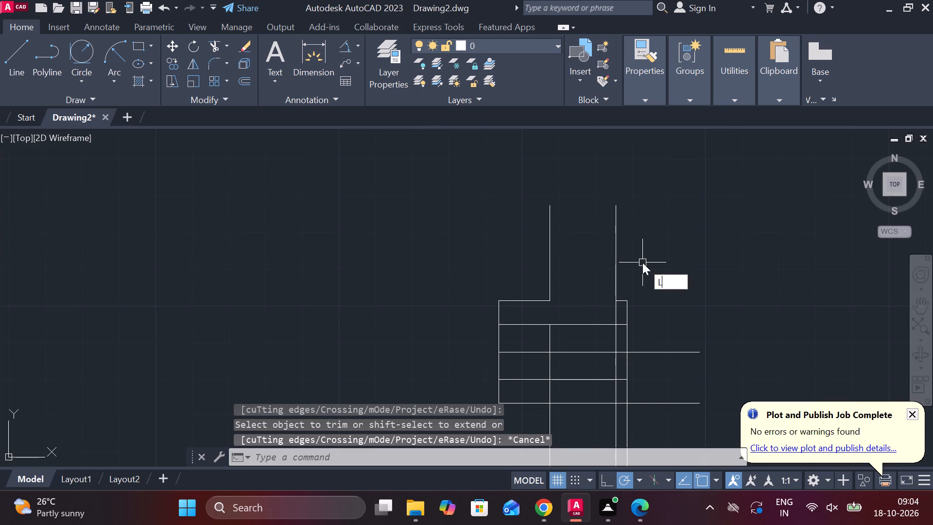
{"action": "key", "text": "Return"}
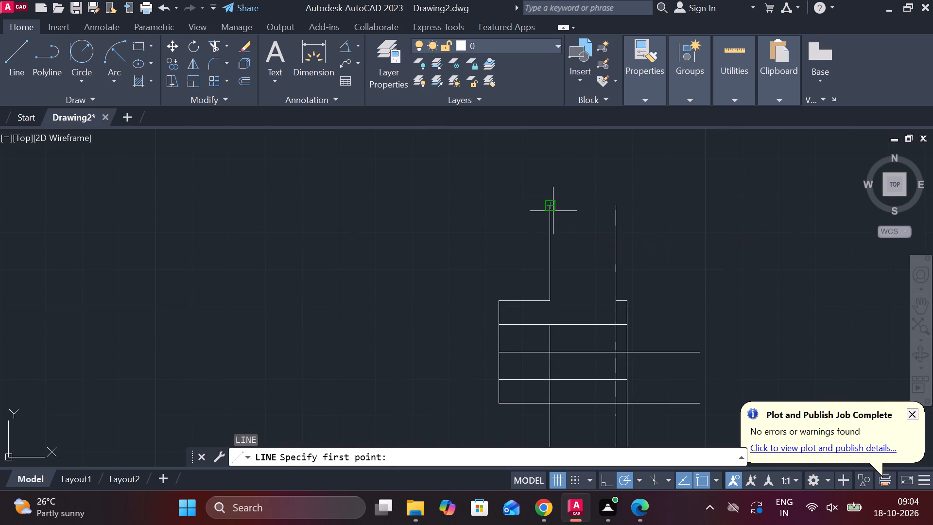
{"action": "left_click", "coordinate": [553, 211]}
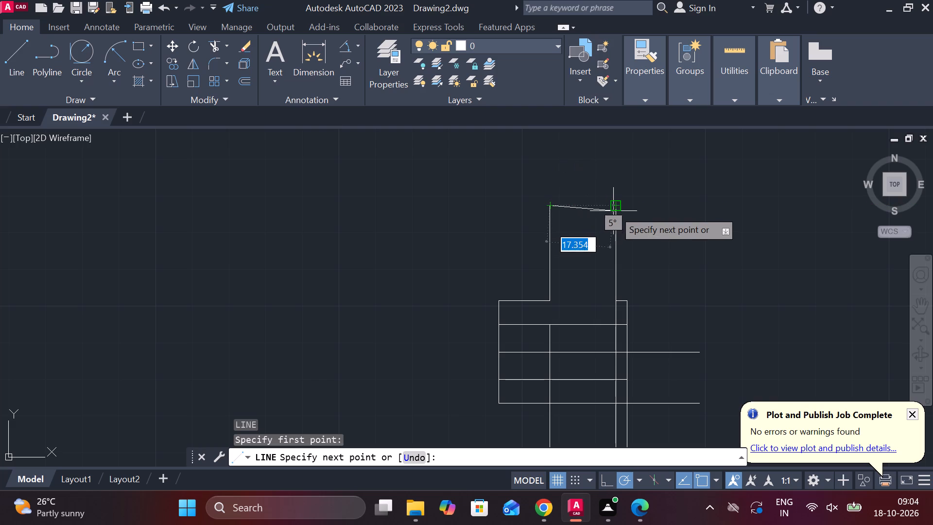
{"action": "left_click", "coordinate": [620, 205]}
{"action": "key", "text": "Escape"}
Trim away the lower half of the profile, removing the line portions below the horizontal centre line.
{"action": "scroll", "coordinate": [691, 260], "scroll_direction": "down", "scroll_amount": 1}
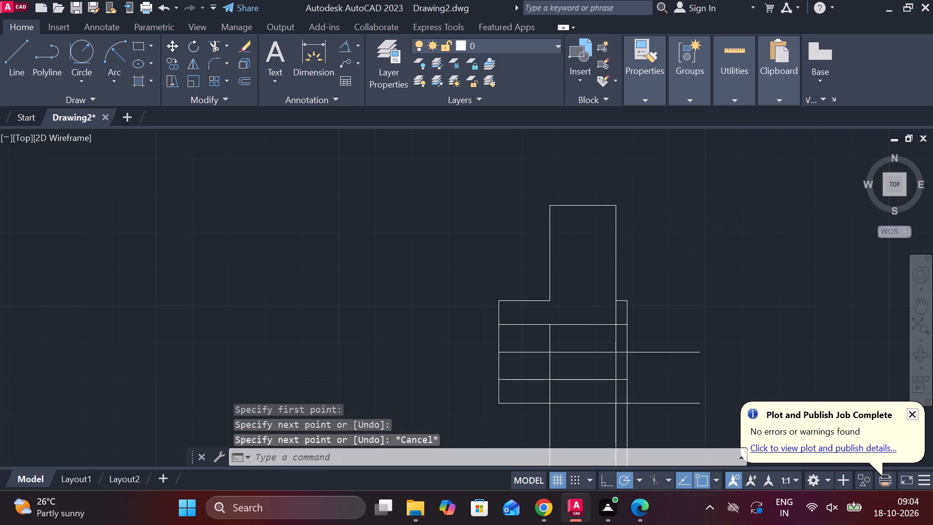
{"action": "middle_click_drag", "start_coordinate": [691, 260], "coordinate": [676, 247]}
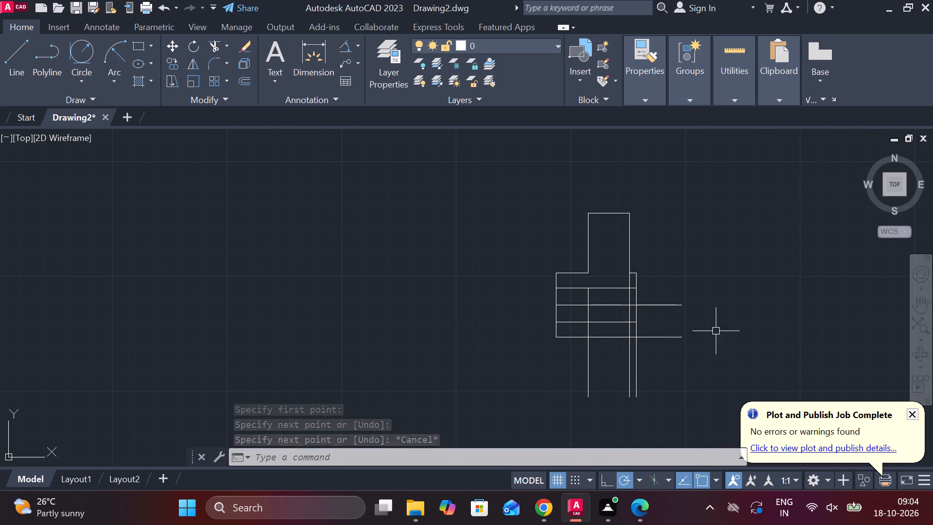
{"action": "type", "text": "TR"}
{"action": "key", "text": "space"}
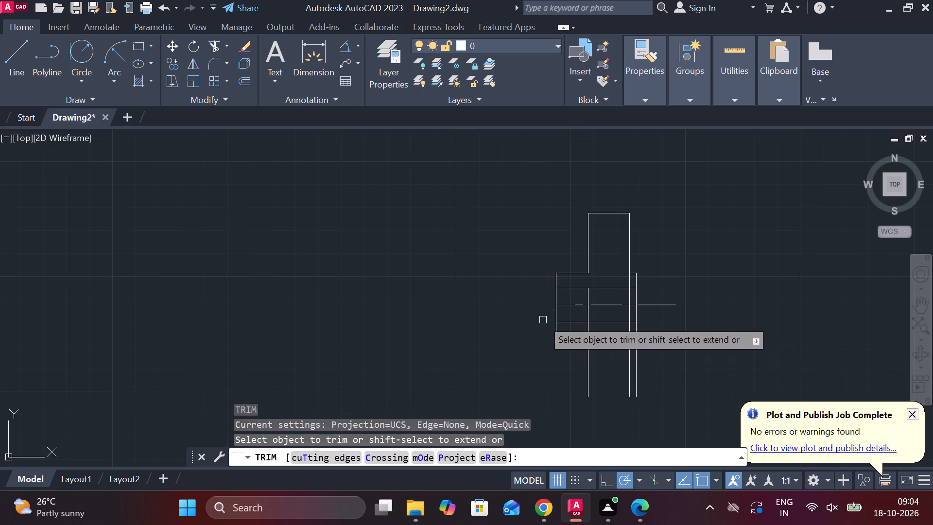
{"action": "left_click_drag", "start_coordinate": [542, 319], "coordinate": [582, 326]}
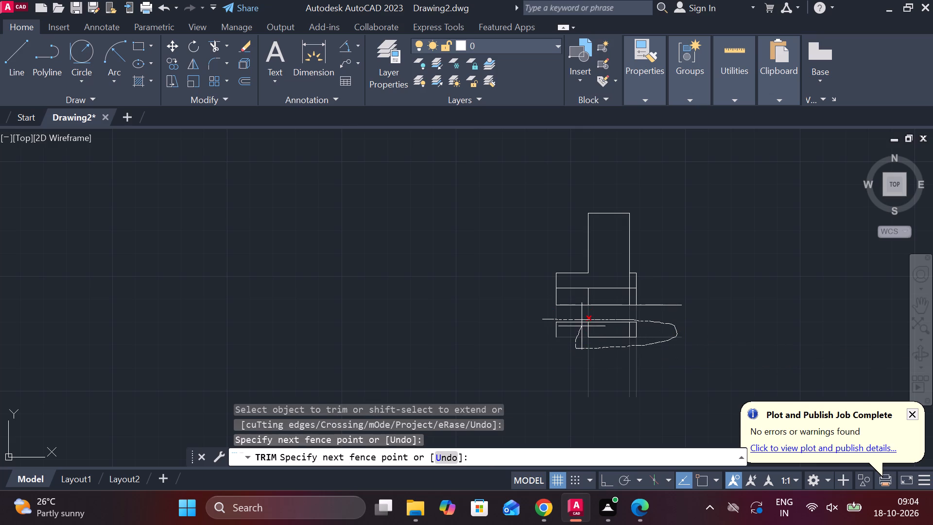
{"action": "left_click_drag", "start_coordinate": [582, 326], "coordinate": [546, 328]}
{"action": "left_click_drag", "start_coordinate": [546, 328], "coordinate": [554, 328]}
{"action": "left_click", "coordinate": [585, 317]}
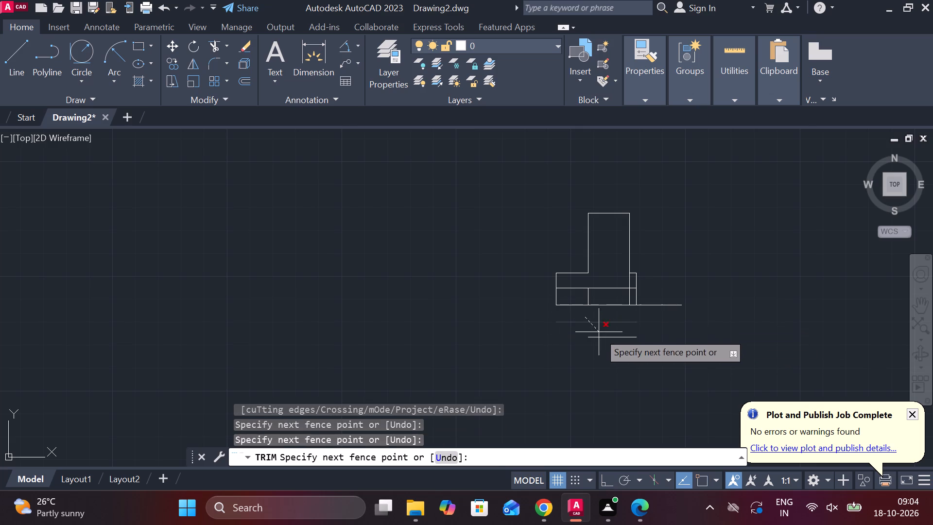
{"action": "left_click", "coordinate": [603, 342]}
Trim the inner right vertical line out of the flange, from its top edge down to the centre line.
{"action": "middle_click_drag", "start_coordinate": [709, 334], "coordinate": [718, 350]}
{"action": "scroll", "coordinate": [689, 291], "scroll_direction": "up", "scroll_amount": 1}
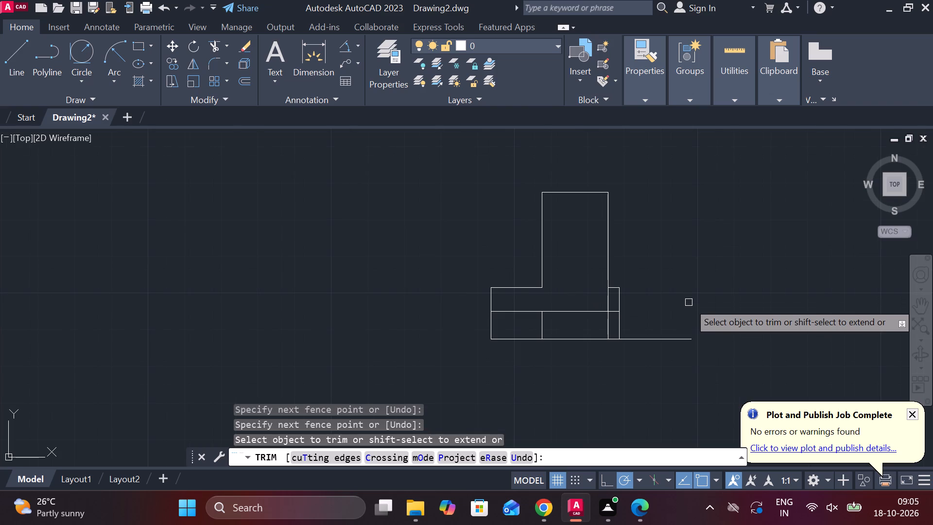
{"action": "left_click", "coordinate": [607, 296]}
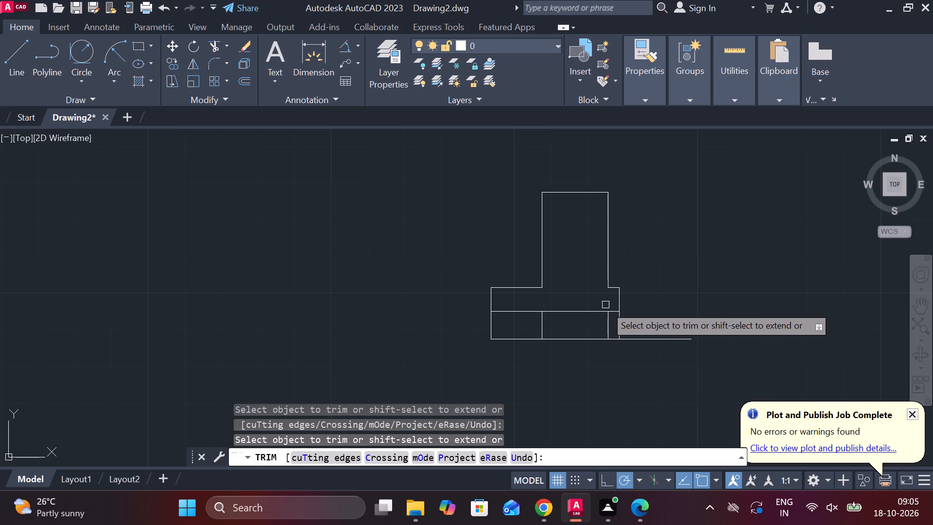
{"action": "left_click", "coordinate": [605, 325]}
{"action": "key", "text": "Escape"}
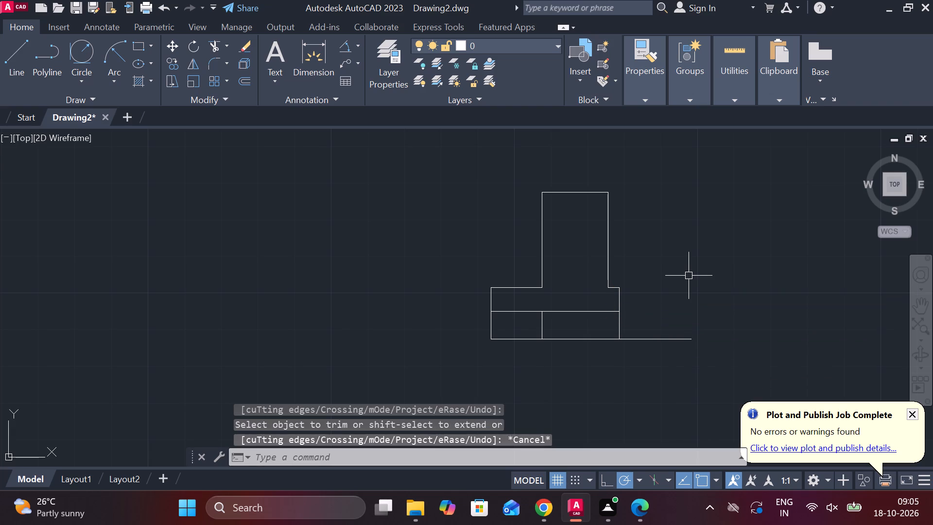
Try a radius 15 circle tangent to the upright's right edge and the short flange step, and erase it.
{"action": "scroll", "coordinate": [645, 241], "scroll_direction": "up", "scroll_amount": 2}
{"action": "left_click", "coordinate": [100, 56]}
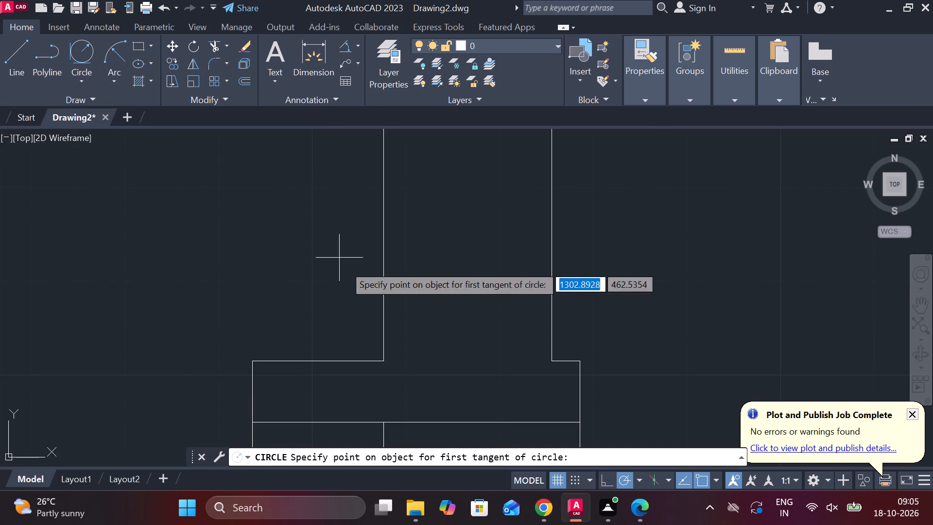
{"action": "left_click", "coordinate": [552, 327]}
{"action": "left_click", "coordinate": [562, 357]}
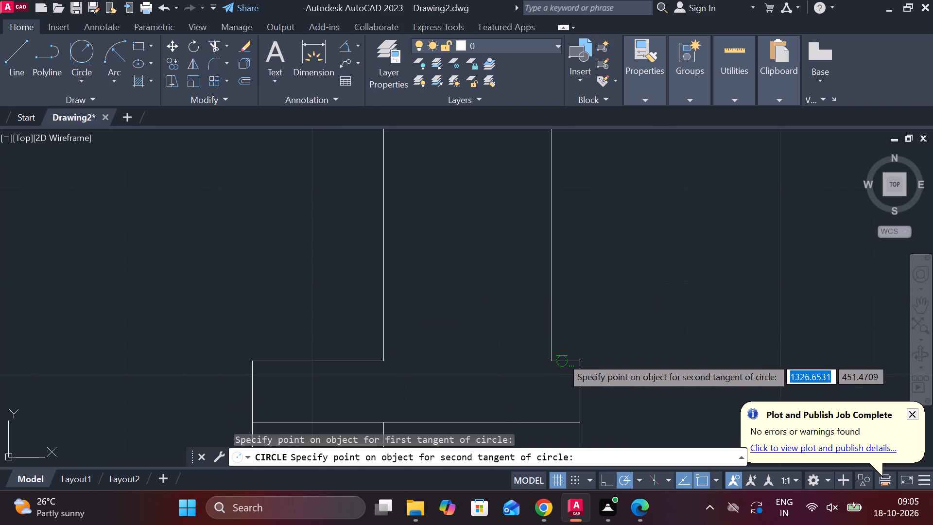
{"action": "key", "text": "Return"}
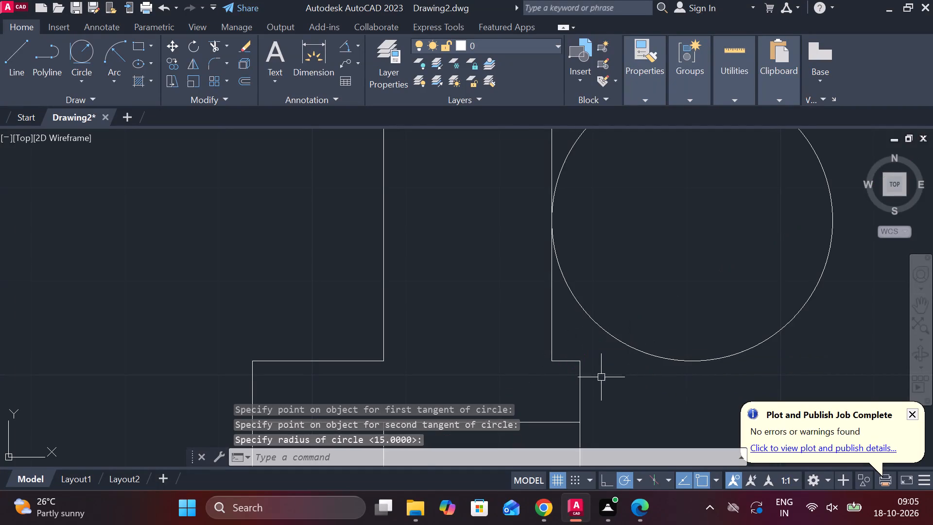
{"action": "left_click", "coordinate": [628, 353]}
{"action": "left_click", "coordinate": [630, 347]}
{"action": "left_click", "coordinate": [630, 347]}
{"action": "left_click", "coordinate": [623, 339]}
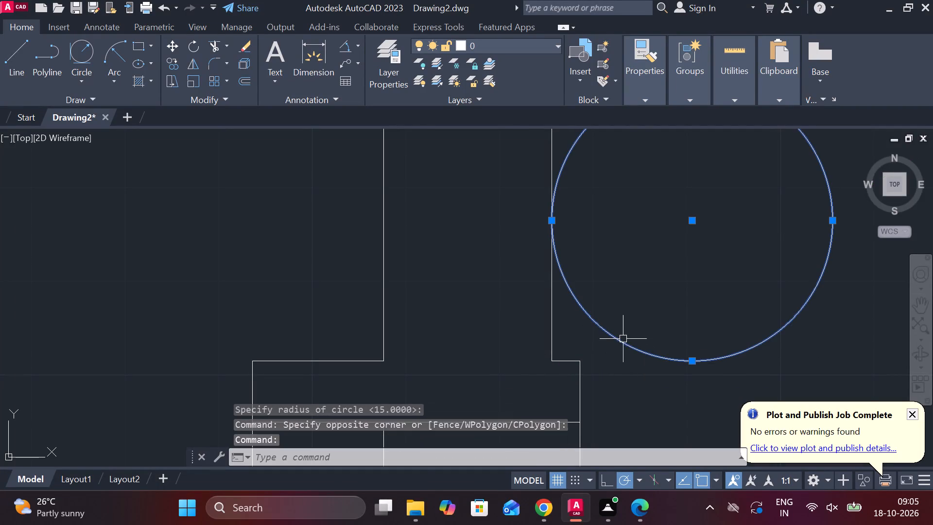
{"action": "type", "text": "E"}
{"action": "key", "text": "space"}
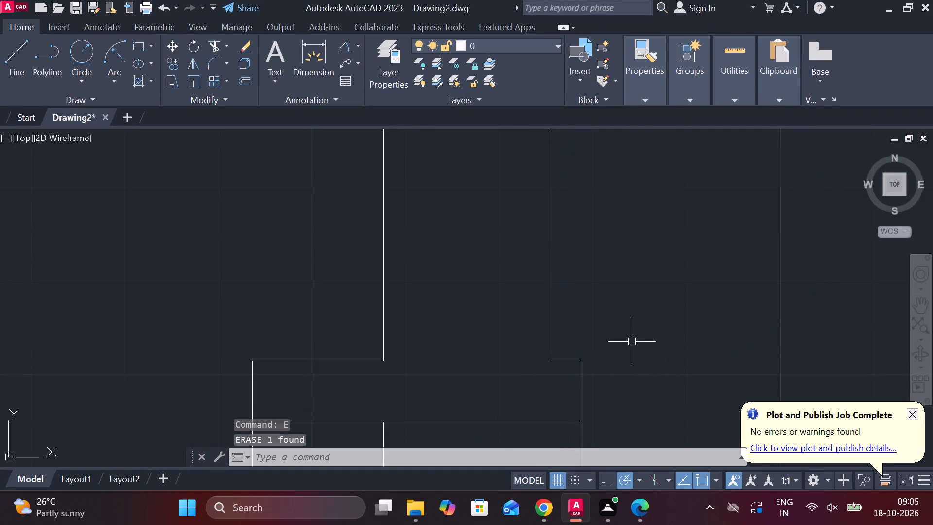
Fillet both inner corners where the upright meets the flange's top edges with radius 3.
{"action": "type", "text": "F R"}
{"action": "key", "text": "space"}
{"action": "key", "text": "space"}
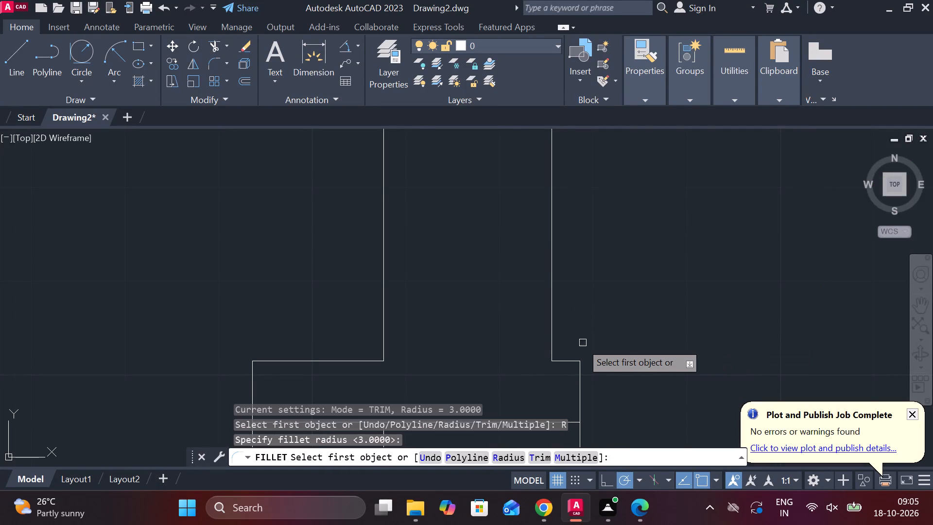
{"action": "left_click", "coordinate": [554, 334]}
{"action": "left_click", "coordinate": [568, 360]}
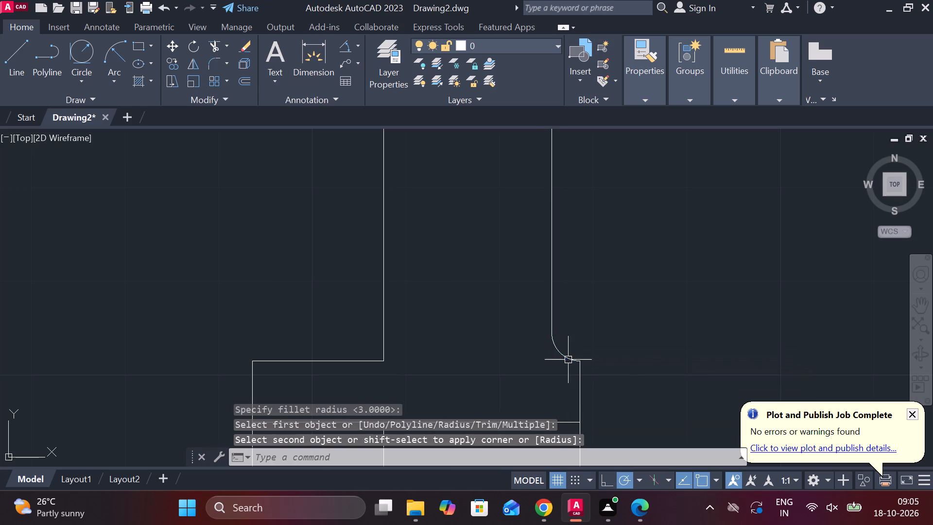
{"action": "scroll", "coordinate": [636, 346], "scroll_direction": "down", "scroll_amount": 1}
{"action": "middle_click_drag", "start_coordinate": [636, 346], "coordinate": [644, 269]}
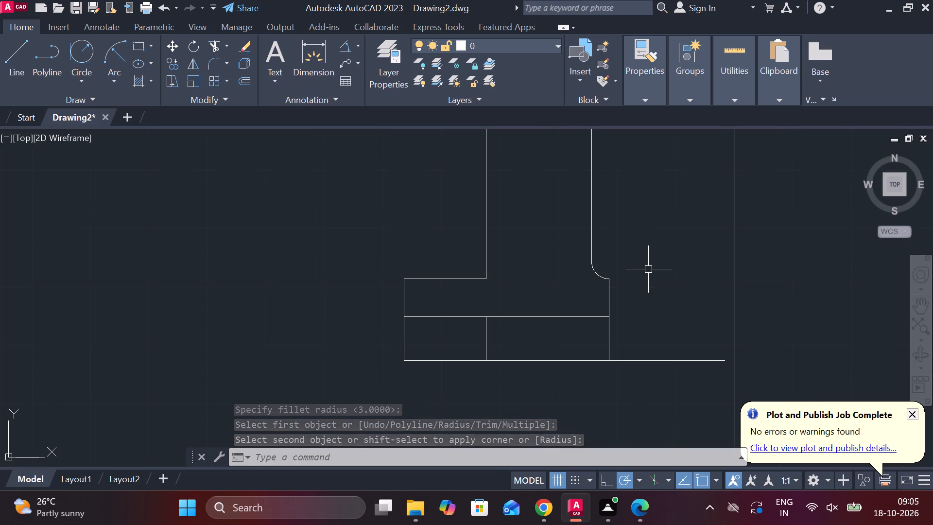
{"action": "middle_click_drag", "start_coordinate": [648, 269], "coordinate": [646, 331]}
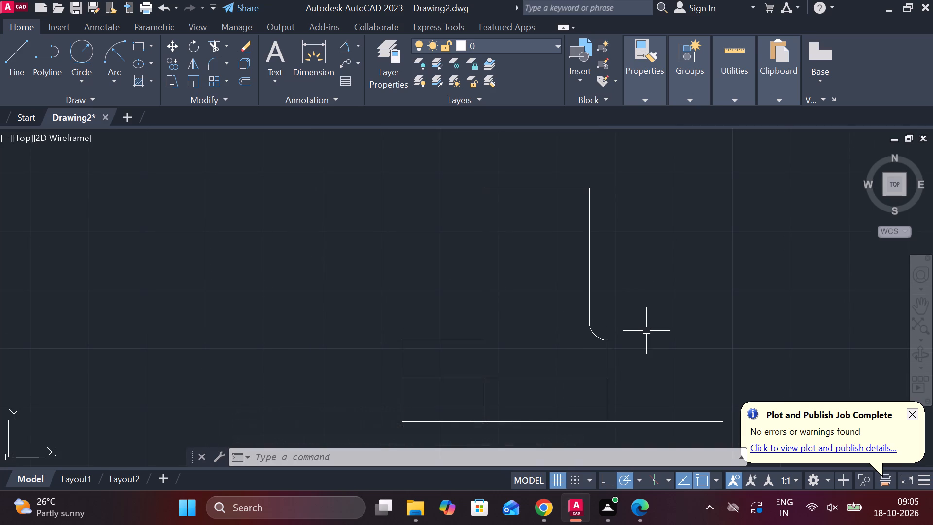
{"action": "scroll", "coordinate": [646, 331], "scroll_direction": "down", "scroll_amount": 1}
{"action": "middle_click_drag", "start_coordinate": [646, 331], "coordinate": [633, 260]}
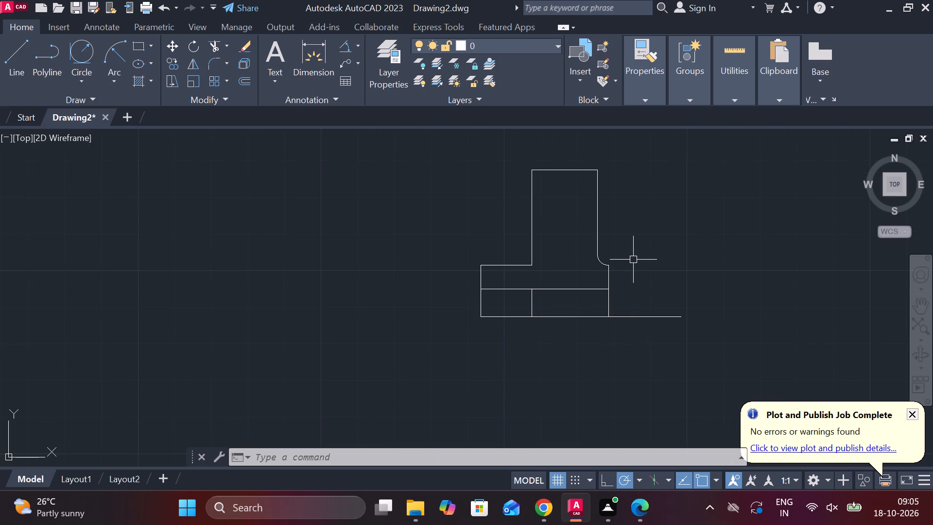
{"action": "key", "text": "space"}
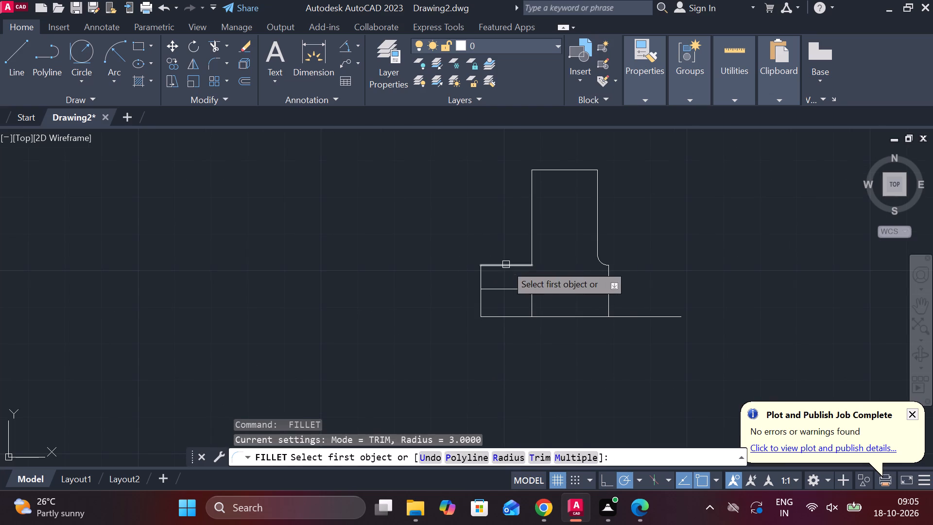
{"action": "left_click", "coordinate": [506, 264]}
{"action": "left_click", "coordinate": [531, 250]}
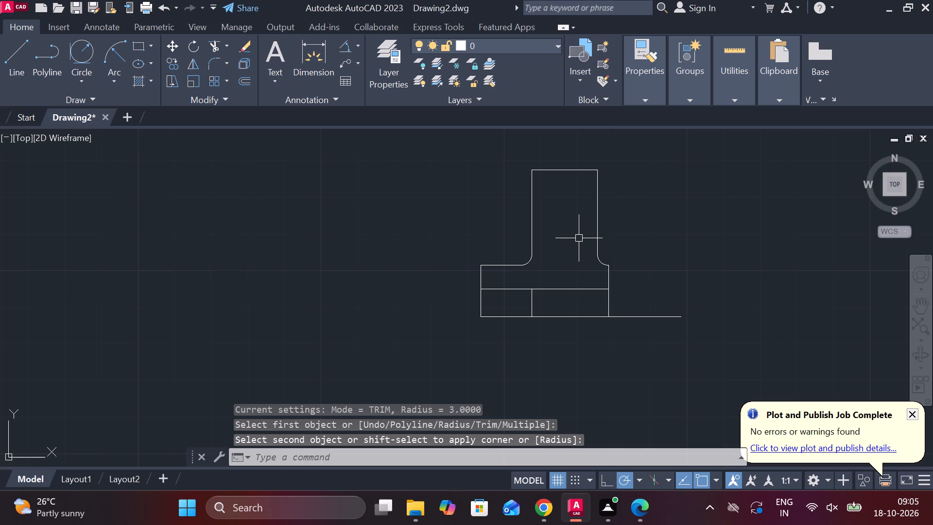
{"action": "key", "text": "Escape"}
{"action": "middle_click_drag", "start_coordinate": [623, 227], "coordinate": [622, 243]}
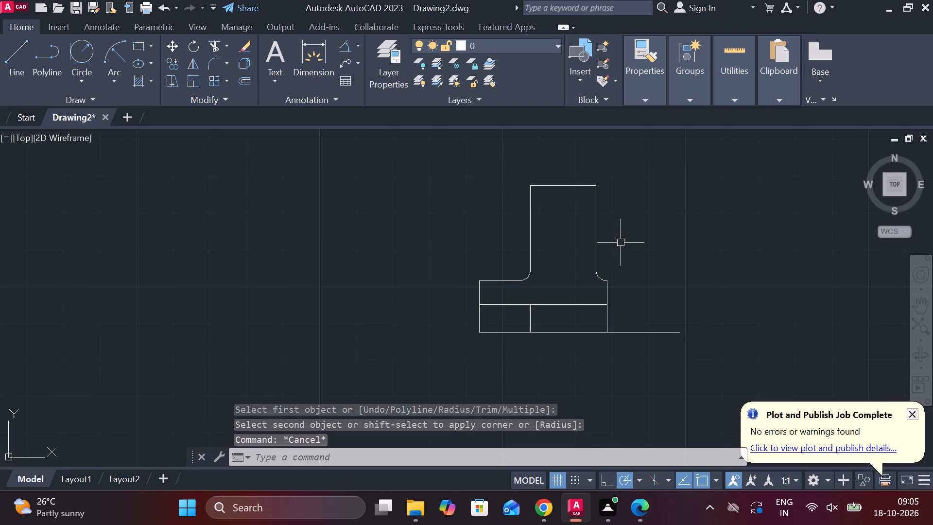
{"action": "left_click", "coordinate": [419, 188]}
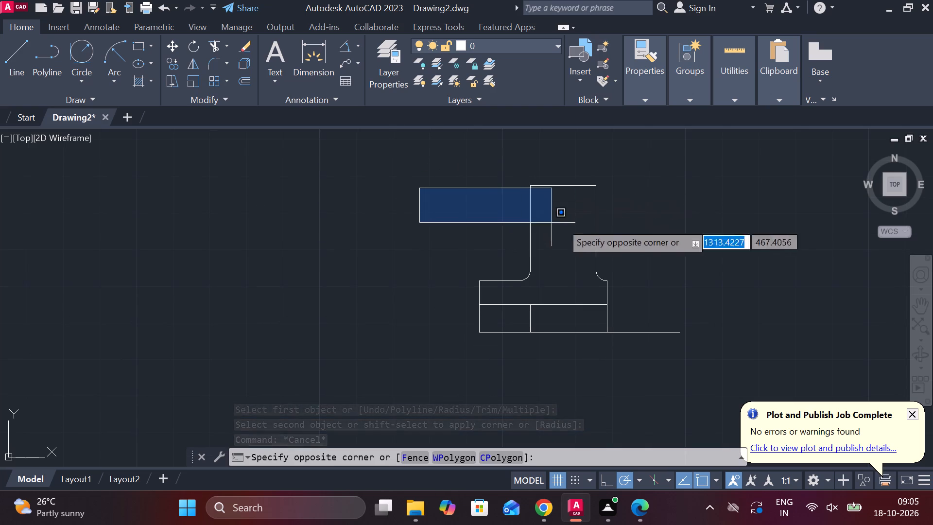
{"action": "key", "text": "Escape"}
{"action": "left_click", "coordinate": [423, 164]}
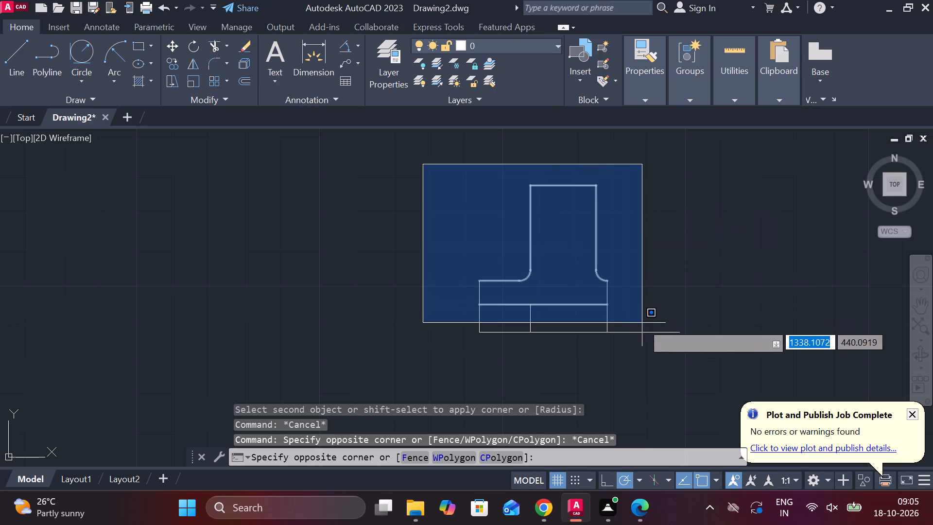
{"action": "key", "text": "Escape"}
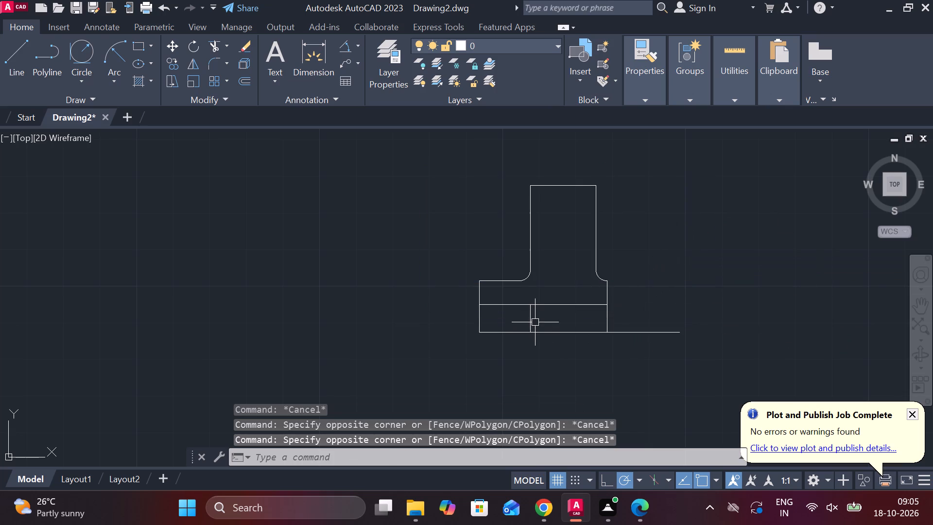
Erase the leftover short vertical line between the bore line and the horizontal centre line.
{"action": "left_click", "coordinate": [532, 318]}
{"action": "type", "text": "E"}
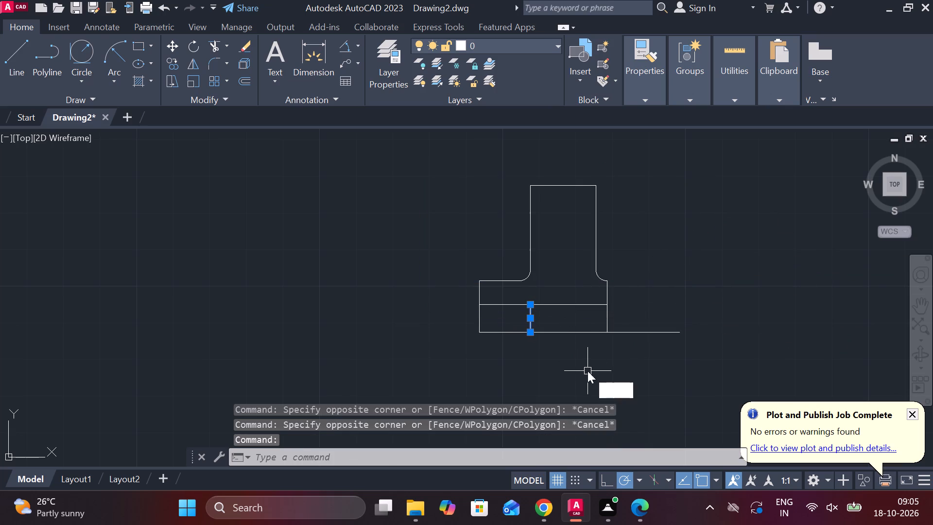
{"action": "key", "text": "space"}
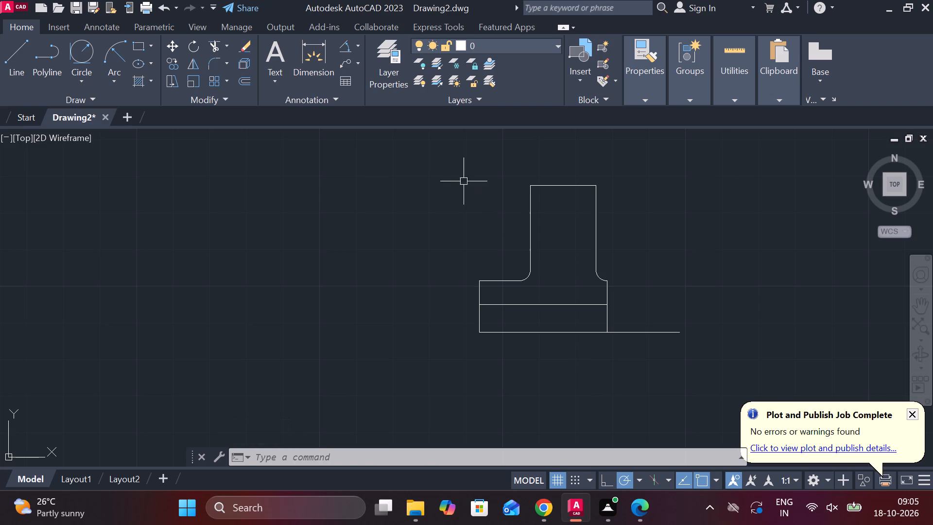
{"action": "left_click", "coordinate": [452, 170]}
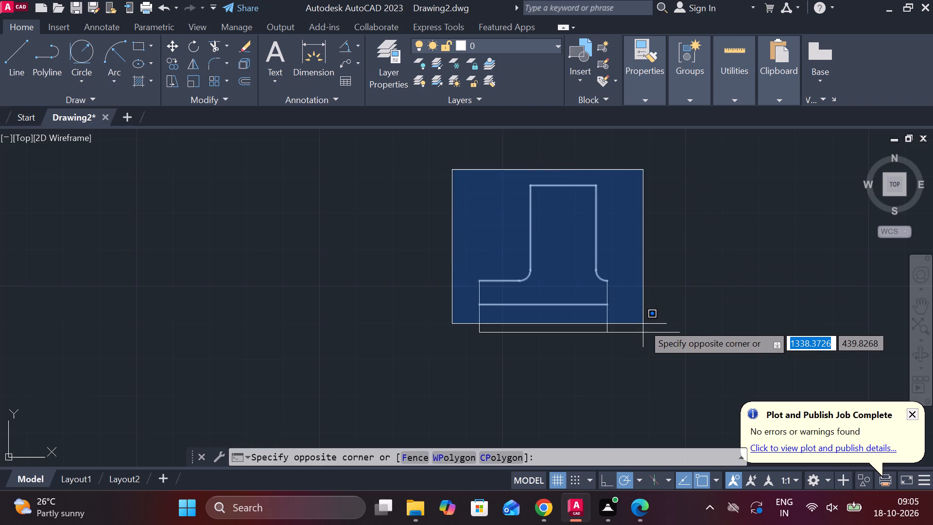
{"action": "key", "text": "Escape"}
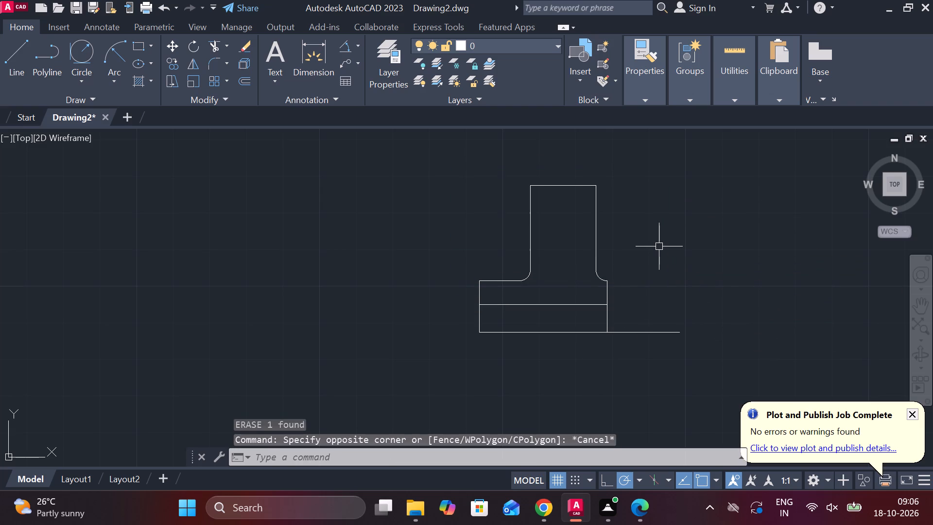
Fillet both top corners of the upright with radius 2.
{"action": "type", "text": "F R"}
{"action": "key", "text": "space"}
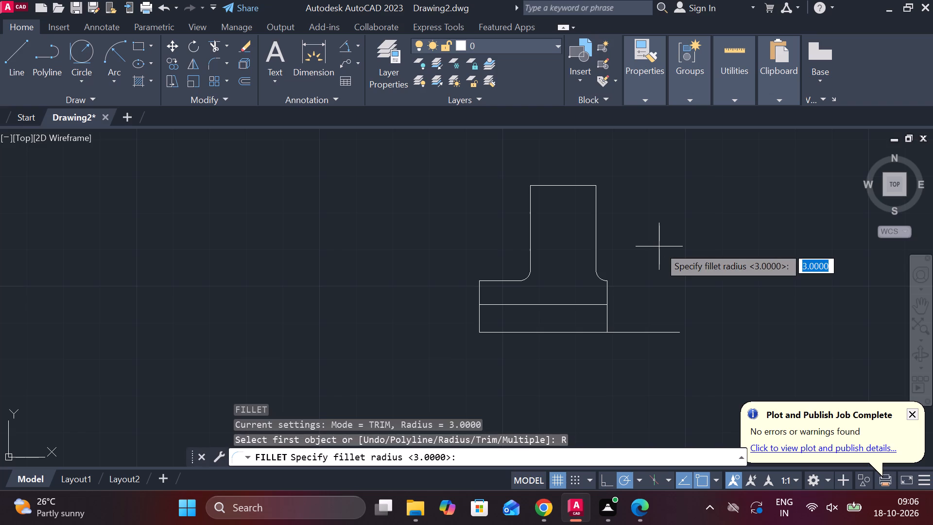
{"action": "type", "text": "2"}
{"action": "key", "text": "space"}
{"action": "left_click", "coordinate": [566, 184]}
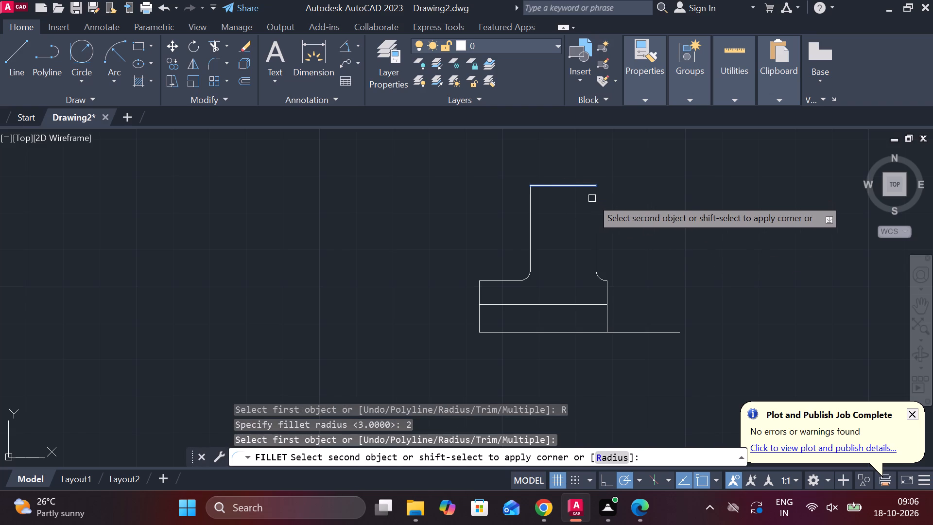
{"action": "left_click", "coordinate": [594, 200]}
{"action": "key", "text": "space"}
{"action": "left_click", "coordinate": [556, 185]}
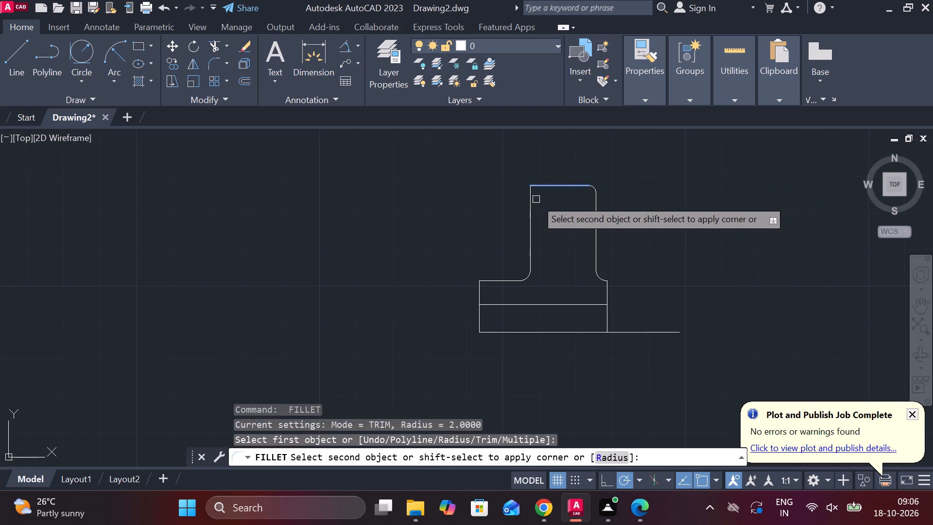
{"action": "left_click", "coordinate": [532, 200]}
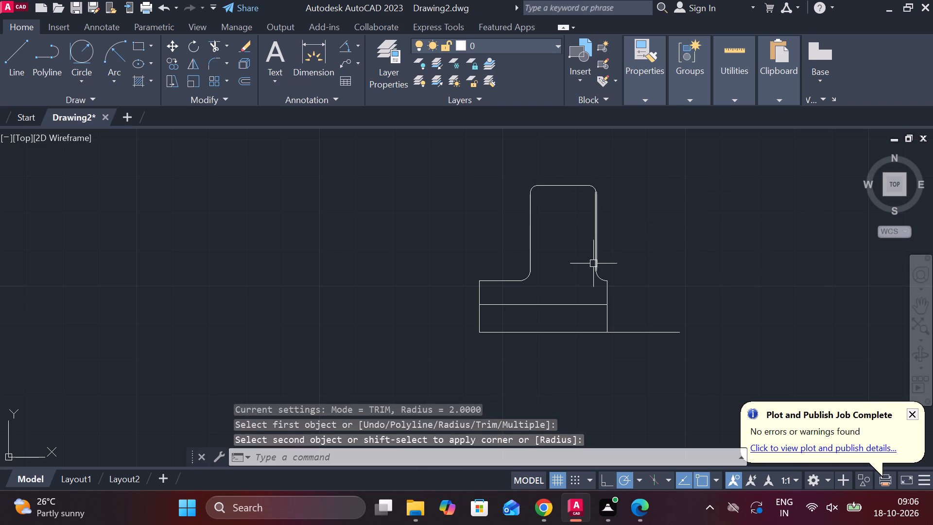
{"action": "key", "text": "Escape"}
Mirror the half profile about the horizontal centre line, keeping the source objects.
{"action": "left_click_drag", "start_coordinate": [397, 167], "coordinate": [416, 167]}
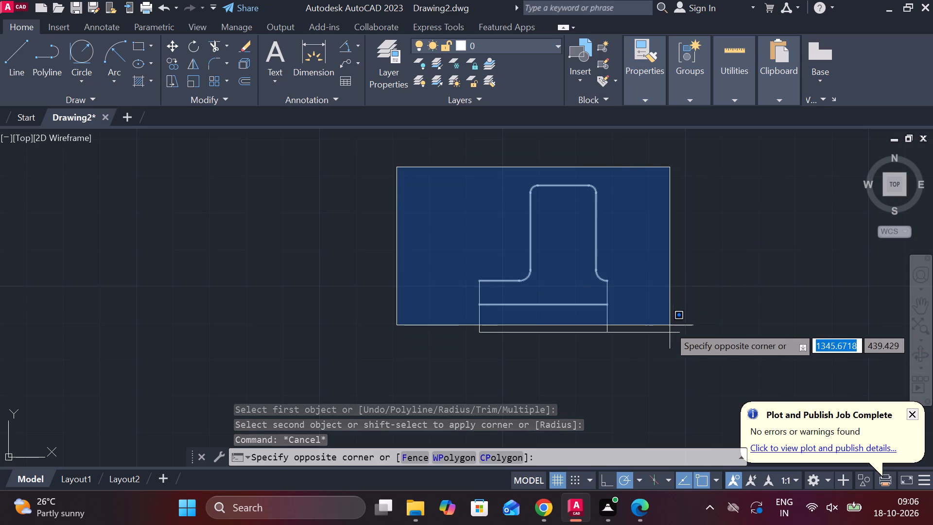
{"action": "left_click", "coordinate": [624, 334]}
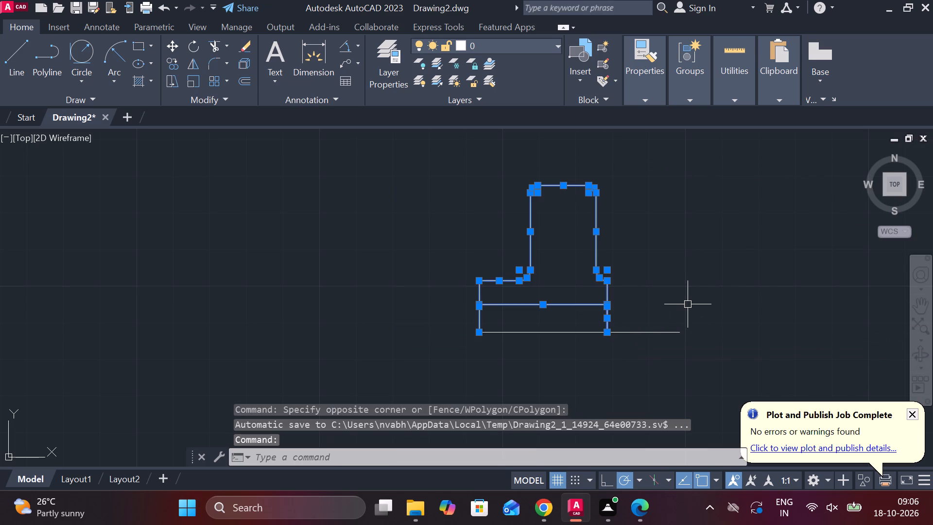
{"action": "type", "text": "MI"}
{"action": "key", "text": "Return"}
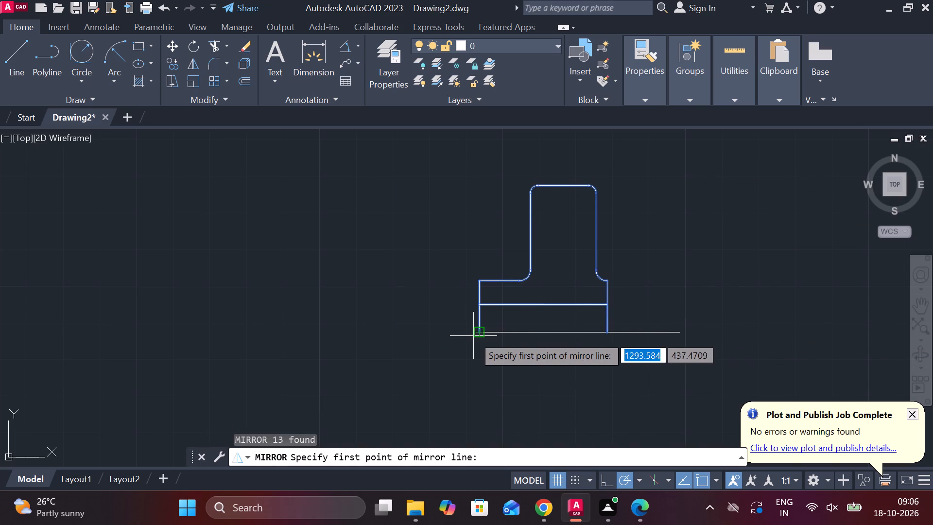
{"action": "left_click", "coordinate": [475, 331]}
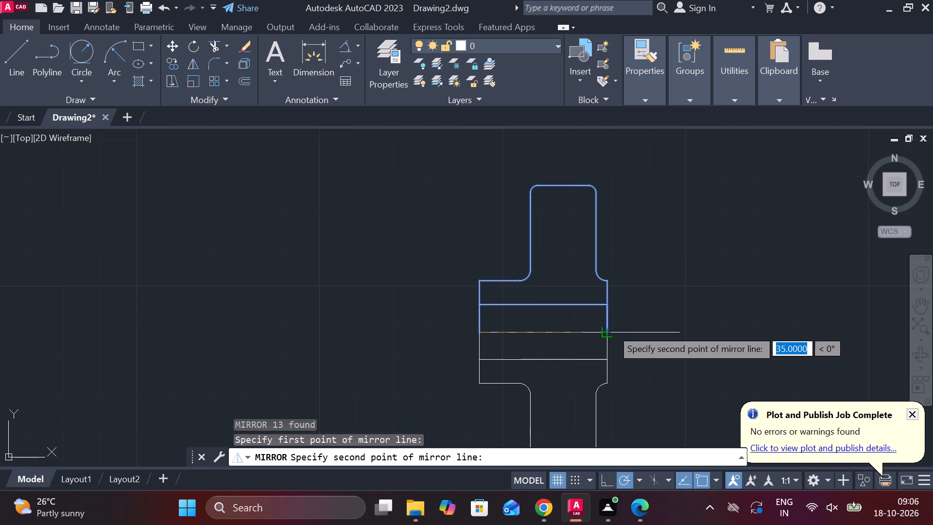
{"action": "left_click", "coordinate": [612, 329]}
{"action": "left_click_drag", "start_coordinate": [633, 384], "coordinate": [612, 329]}
{"action": "key", "text": "Escape"}
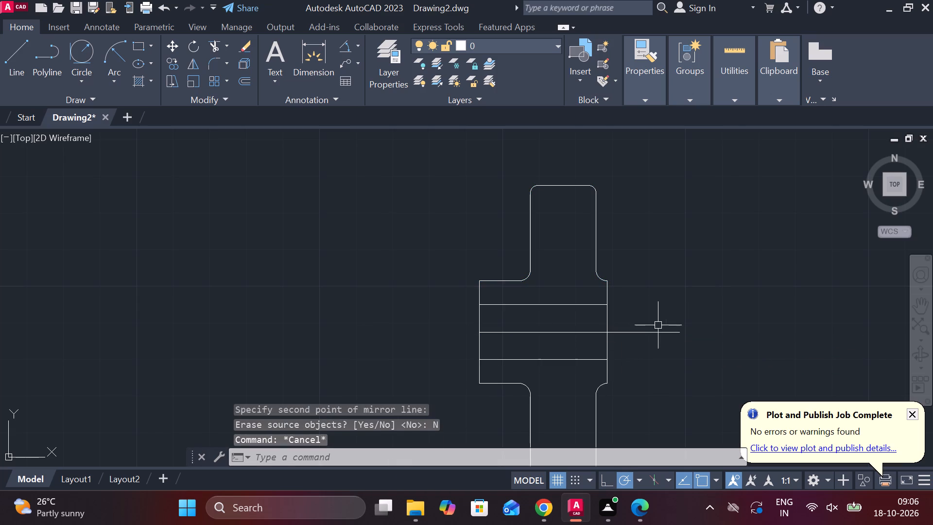
Stretch the centre line's left end horizontally outward beyond the flange's left edge.
{"action": "left_click", "coordinate": [653, 331]}
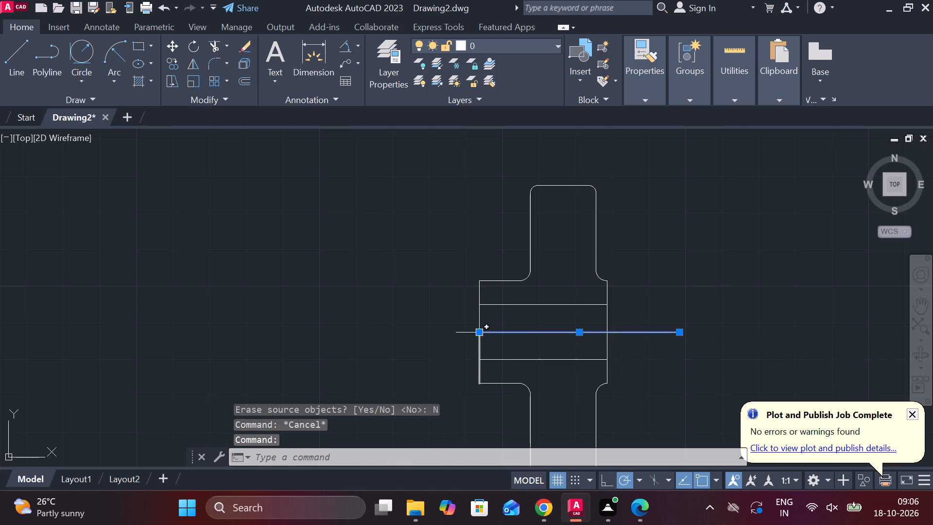
{"action": "left_click", "coordinate": [481, 334]}
{"action": "left_click", "coordinate": [434, 334]}
{"action": "key", "text": "Escape"}
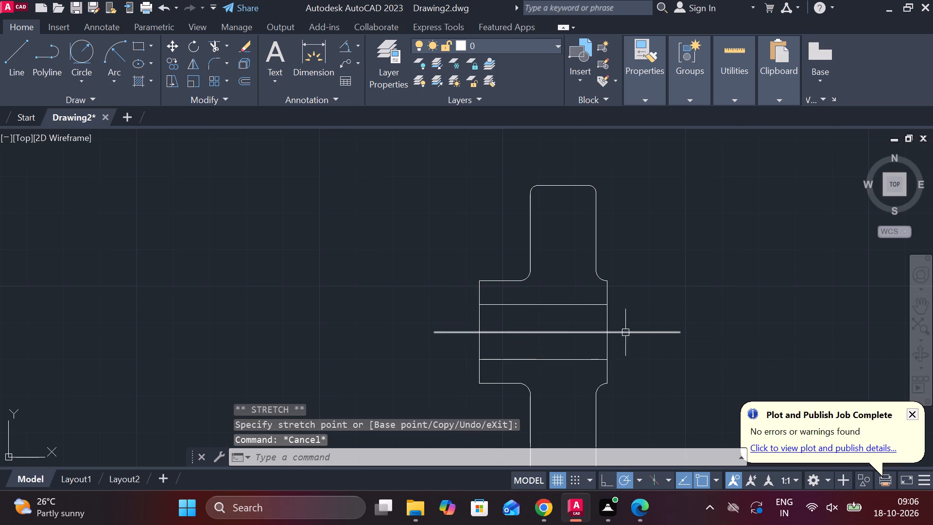
Change the horizontal centre line's linetype to DASHED.
{"action": "left_click", "coordinate": [654, 333]}
{"action": "left_click", "coordinate": [644, 105]}
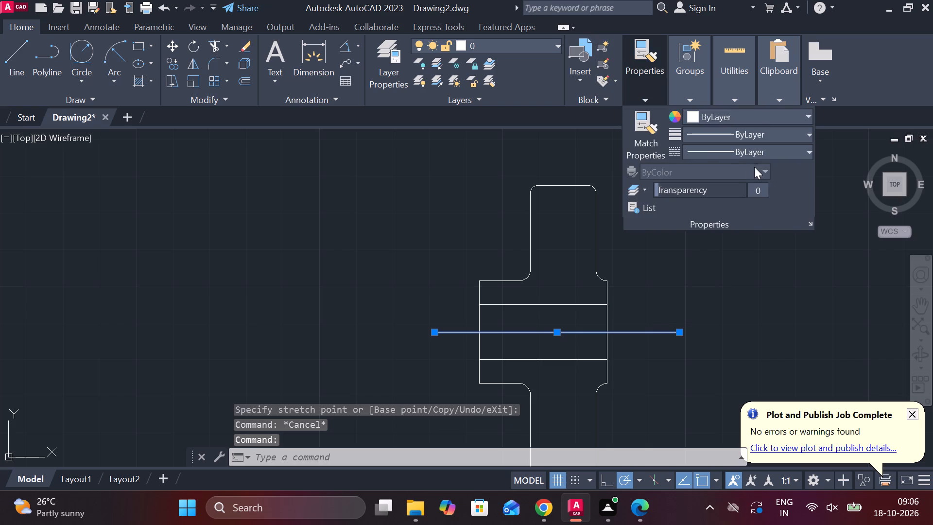
{"action": "left_click", "coordinate": [755, 155]}
{"action": "left_click", "coordinate": [760, 221]}
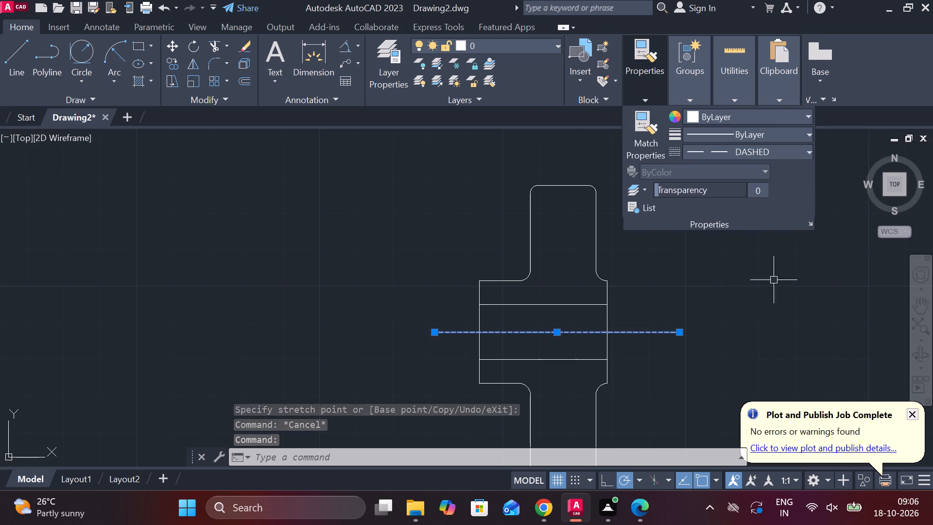
{"action": "key", "text": "Escape"}
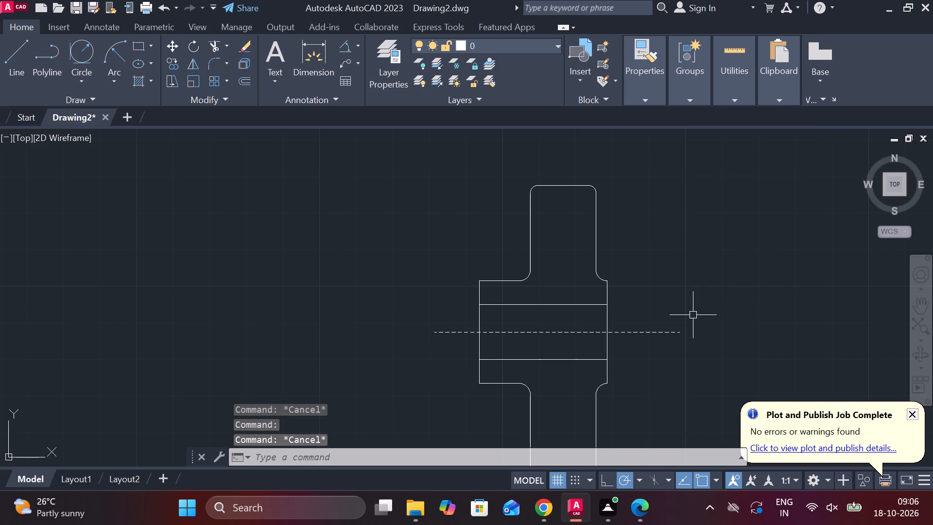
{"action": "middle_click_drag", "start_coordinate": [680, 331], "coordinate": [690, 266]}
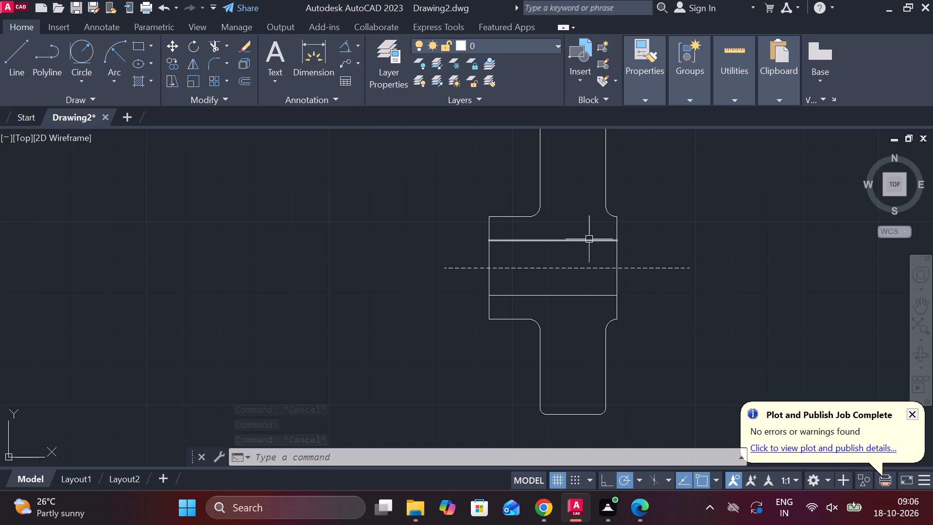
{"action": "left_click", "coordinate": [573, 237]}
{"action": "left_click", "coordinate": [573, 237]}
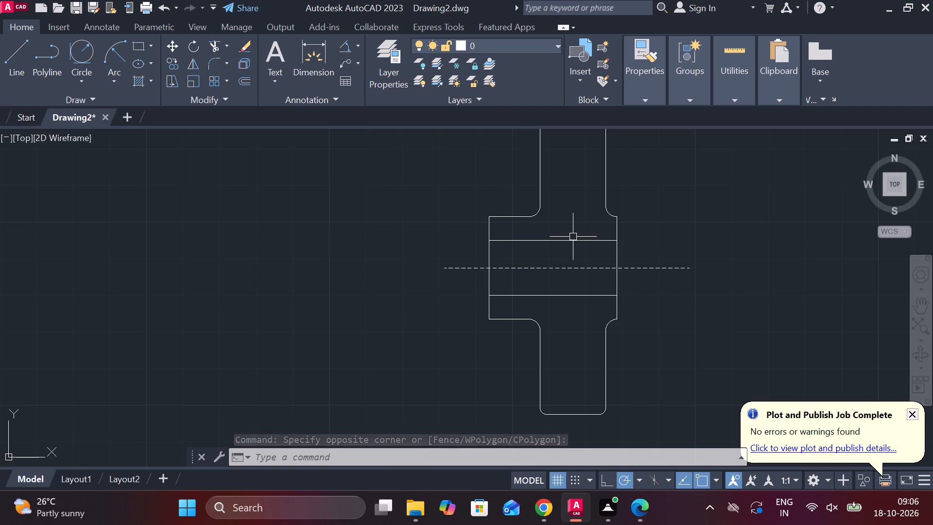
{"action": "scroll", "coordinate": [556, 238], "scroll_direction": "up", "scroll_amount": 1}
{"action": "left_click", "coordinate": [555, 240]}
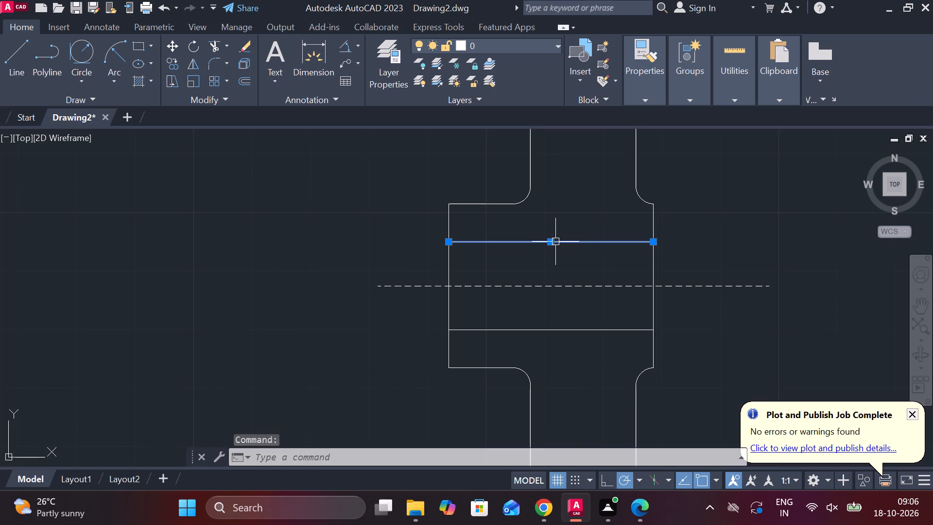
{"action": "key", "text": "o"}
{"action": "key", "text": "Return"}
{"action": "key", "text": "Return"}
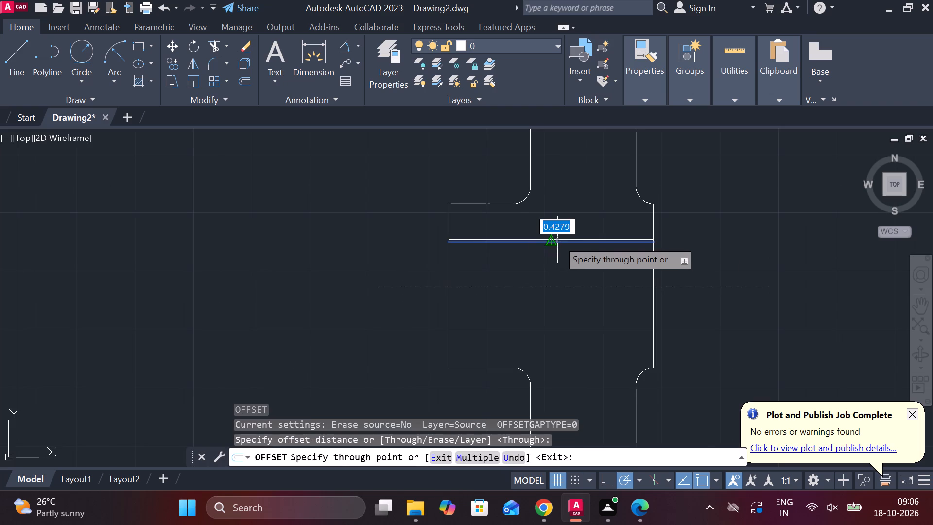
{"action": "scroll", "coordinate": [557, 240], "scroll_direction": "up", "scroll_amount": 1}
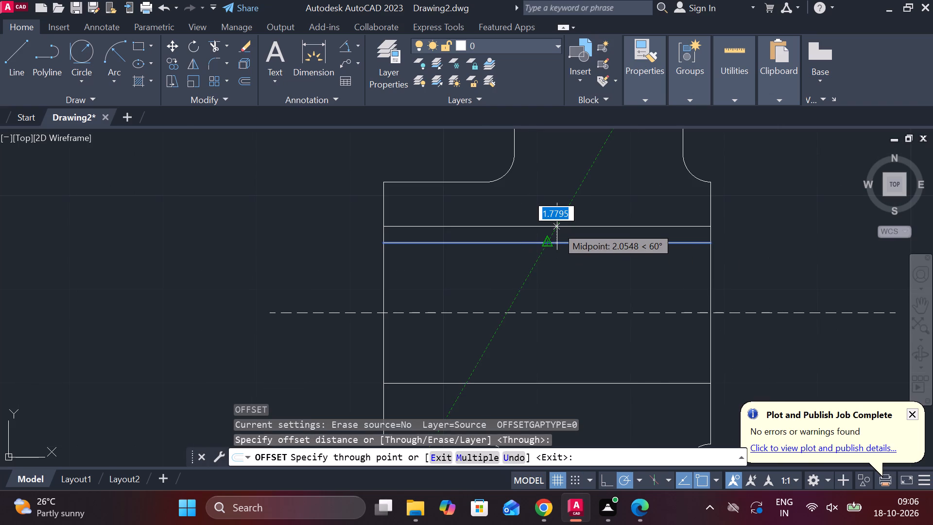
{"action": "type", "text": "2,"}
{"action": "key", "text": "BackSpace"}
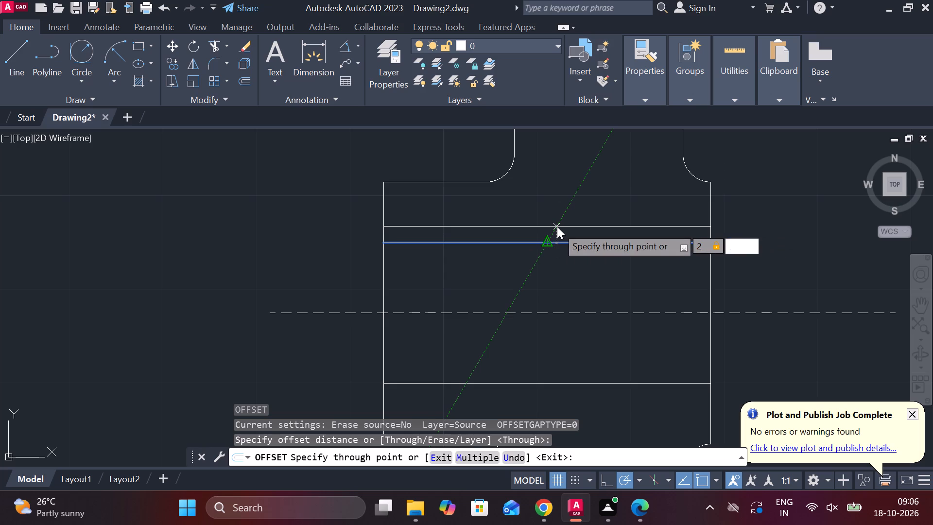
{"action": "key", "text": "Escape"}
Offset the upper bore line 2.5 upward, toward the flange's top edge.
{"action": "left_click", "coordinate": [559, 246]}
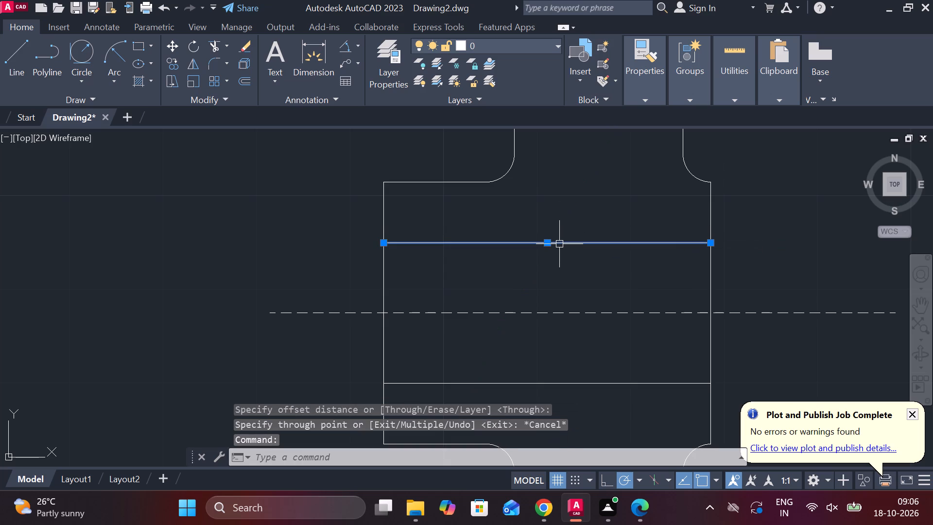
{"action": "key", "text": "o"}
{"action": "key", "text": "Return"}
{"action": "key", "text": "Return"}
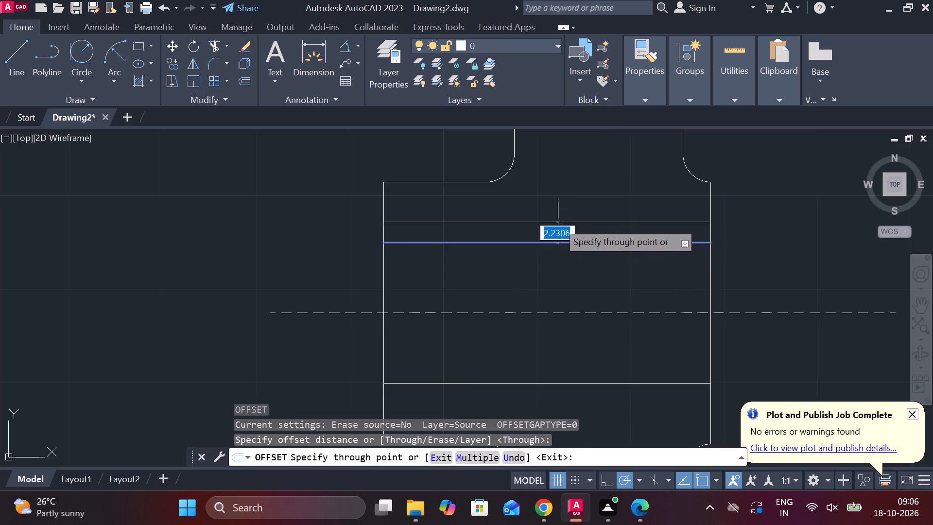
{"action": "type", "text": "2."}
{"action": "key", "text": "5"}
{"action": "key", "text": "Return"}
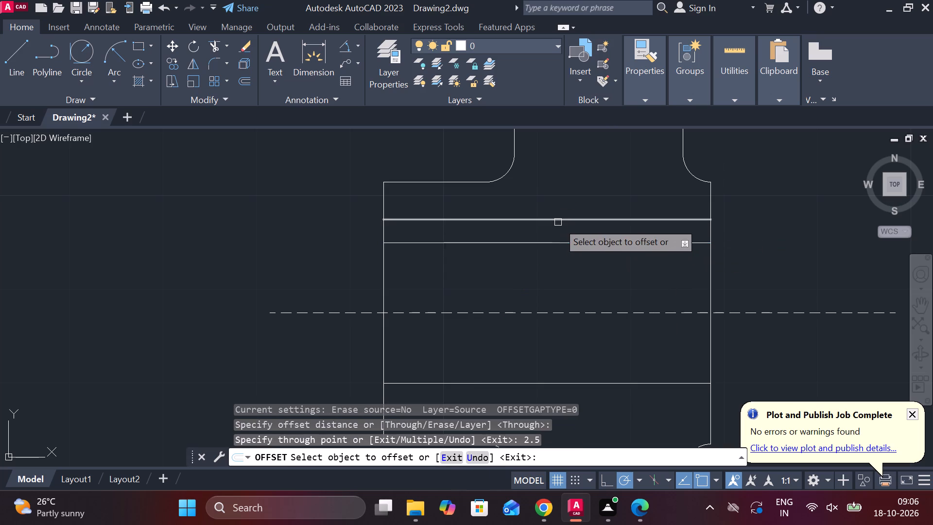
{"action": "scroll", "coordinate": [599, 216], "scroll_direction": "down", "scroll_amount": 2}
{"action": "scroll", "coordinate": [666, 227], "scroll_direction": "down", "scroll_amount": 1}
{"action": "middle_click_drag", "start_coordinate": [672, 225], "coordinate": [653, 225]}
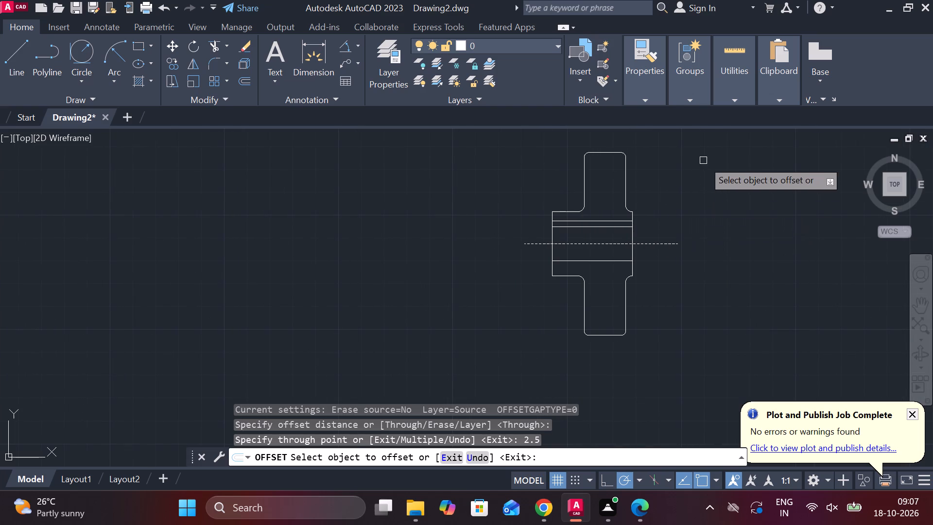
{"action": "middle_click_drag", "start_coordinate": [680, 166], "coordinate": [688, 214]}
{"action": "scroll", "coordinate": [677, 209], "scroll_direction": "up", "scroll_amount": 1}
{"action": "key", "text": "Escape"}
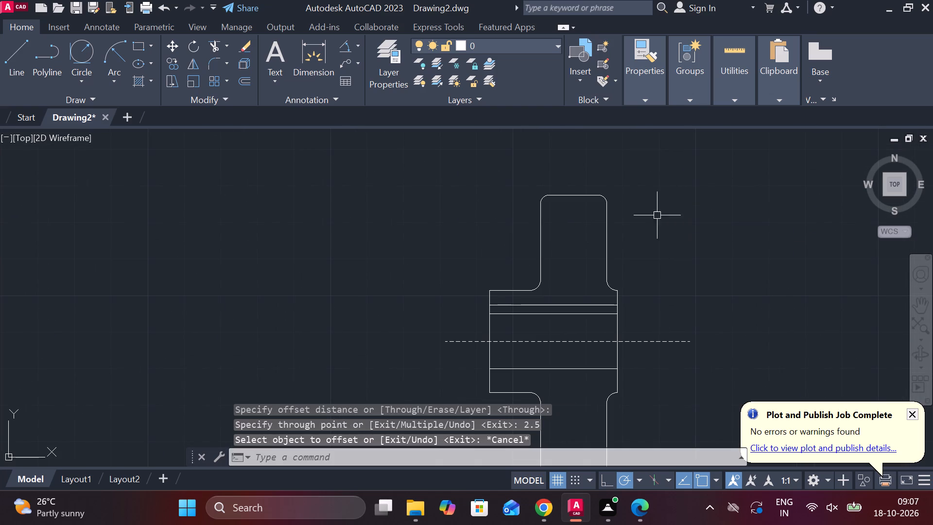
Offset the left and right vertical edges of the upper upright inward by 2.
{"action": "left_click", "coordinate": [538, 224]}
{"action": "key", "text": "o"}
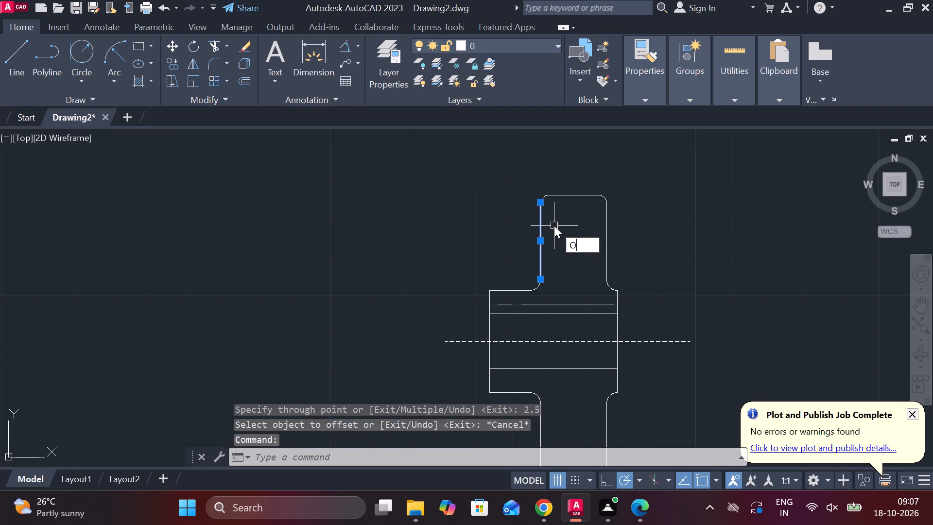
{"action": "key", "text": "Return"}
{"action": "key", "text": "Return"}
{"action": "type", "text": "2"}
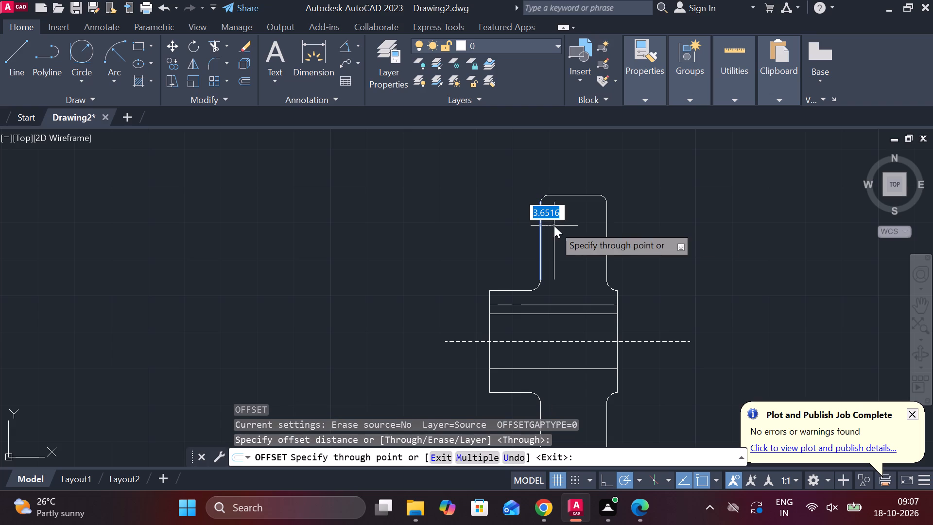
{"action": "key", "text": "space"}
{"action": "left_click", "coordinate": [606, 225]}
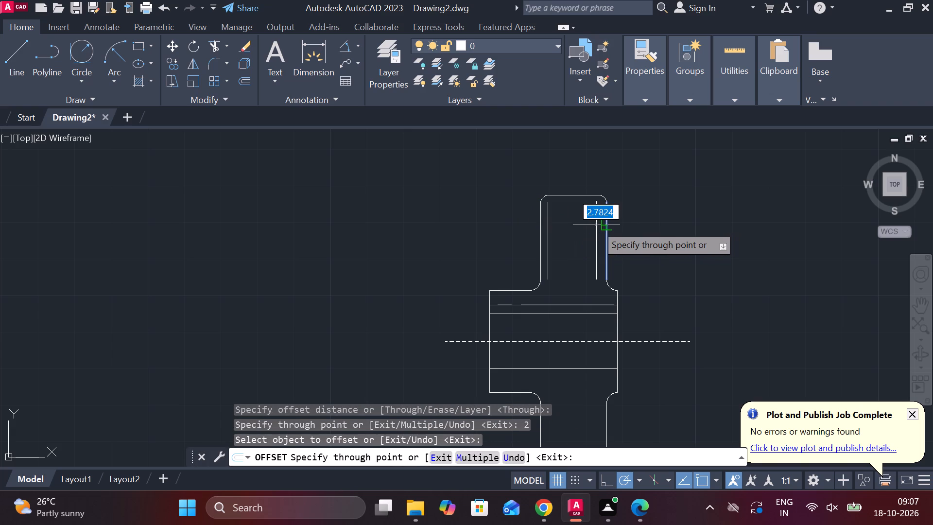
{"action": "type", "text": "2"}
{"action": "key", "text": "space"}
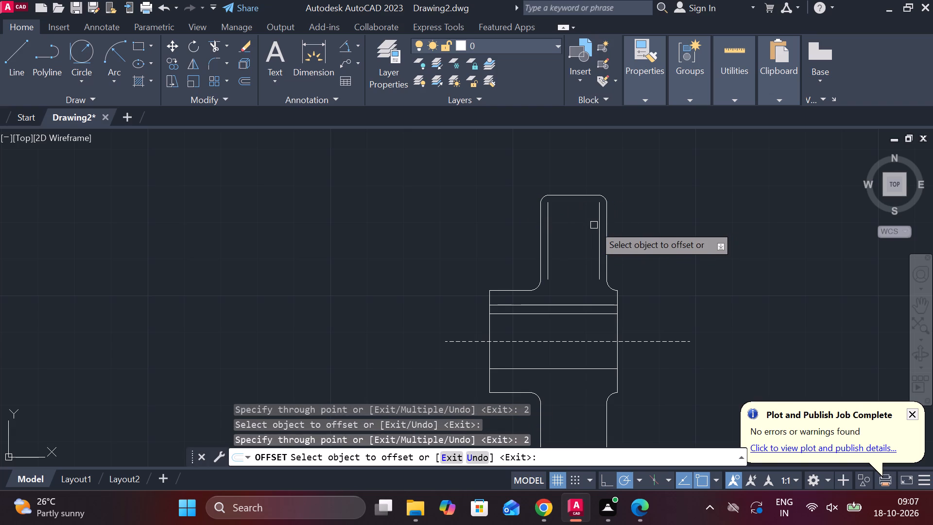
{"action": "key", "text": "Escape"}
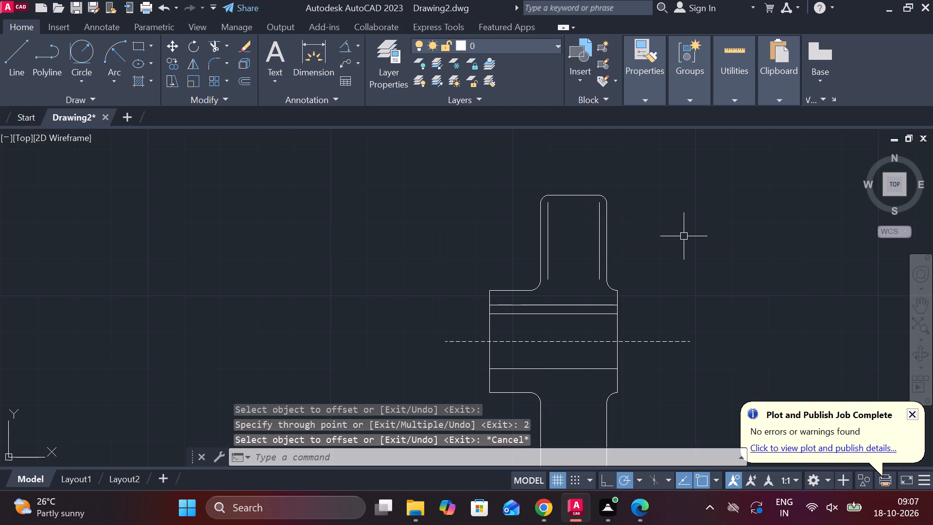
Draw an 18-long horizontal line across the upper upright, joining its outer vertical edges above the lower fillets.
{"action": "key", "text": "l"}
{"action": "key", "text": "Return"}
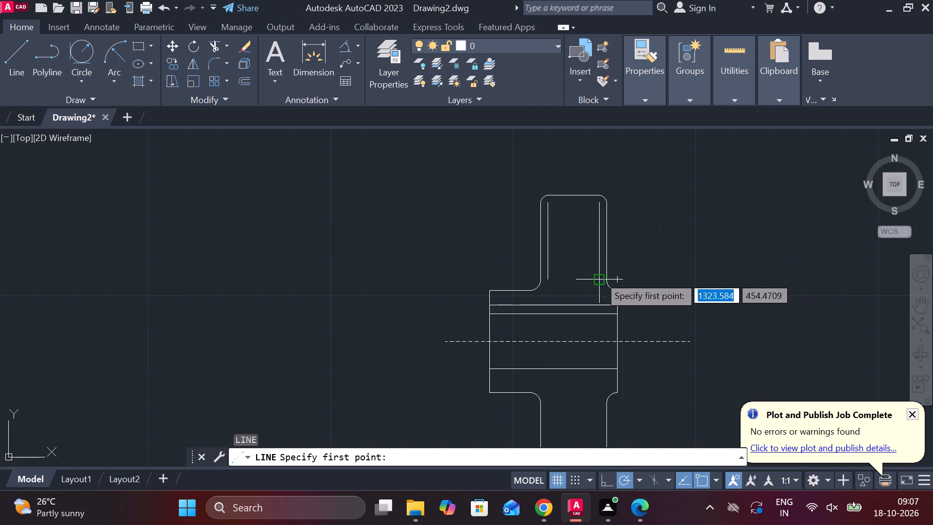
{"action": "scroll", "coordinate": [543, 268], "scroll_direction": "up", "scroll_amount": 2}
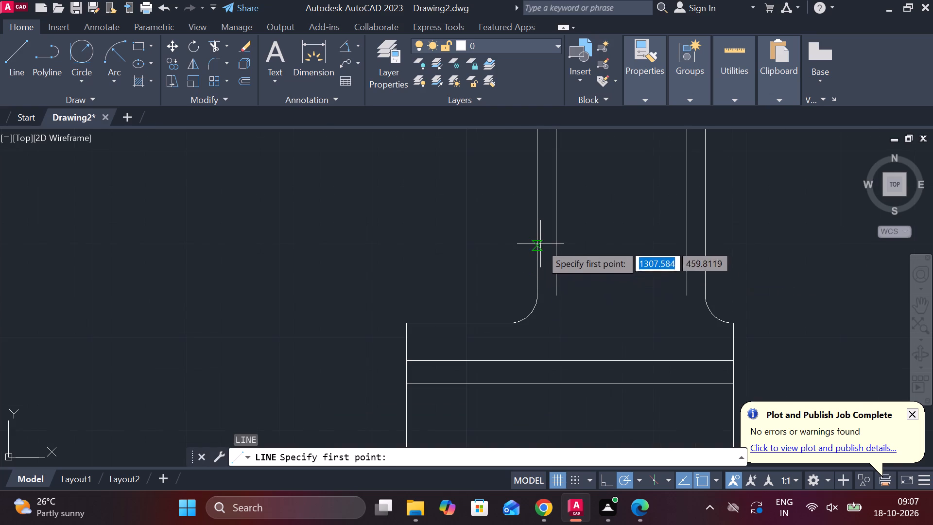
{"action": "left_click", "coordinate": [537, 224]}
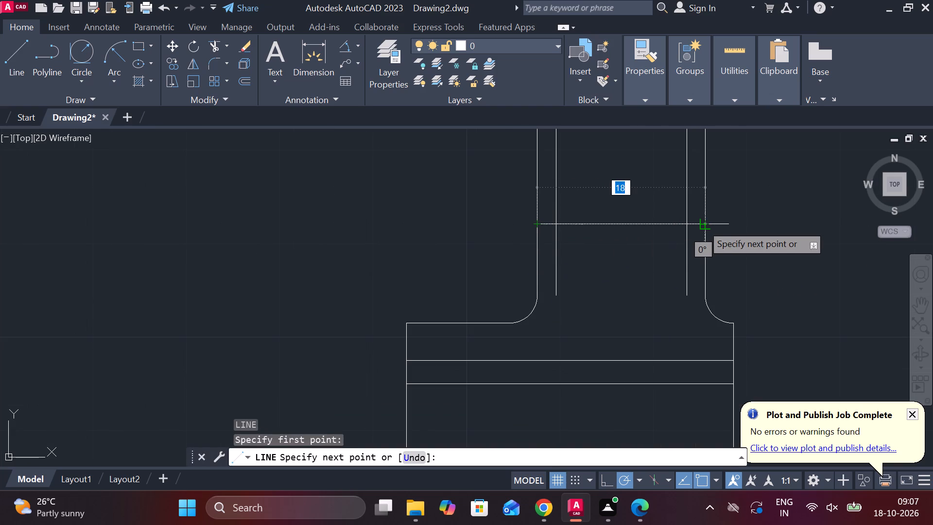
{"action": "left_click", "coordinate": [702, 224]}
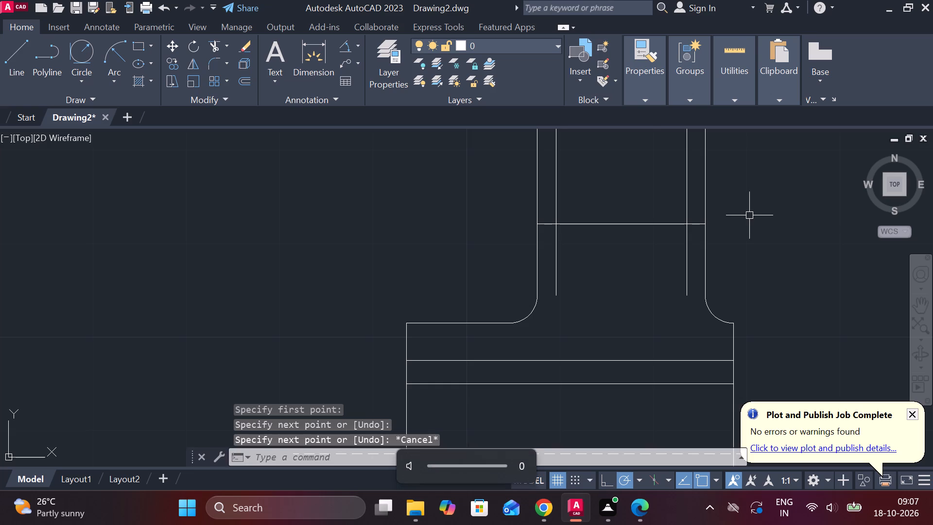
Trim the two inner vertical lines below the new horizontal line.
{"action": "type", "text": "TR"}
{"action": "key", "text": "space"}
{"action": "left_click", "coordinate": [687, 238]}
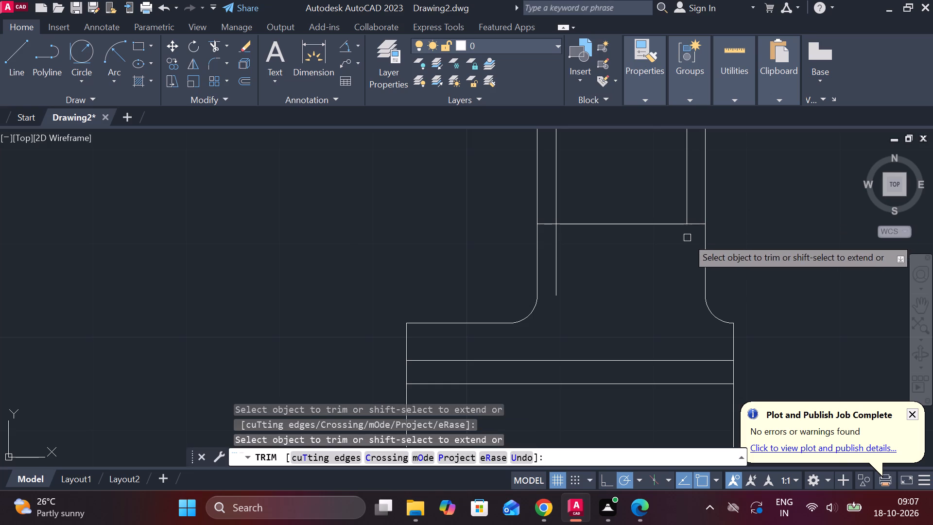
{"action": "left_click", "coordinate": [556, 242]}
{"action": "middle_click_drag", "start_coordinate": [580, 246], "coordinate": [574, 363]}
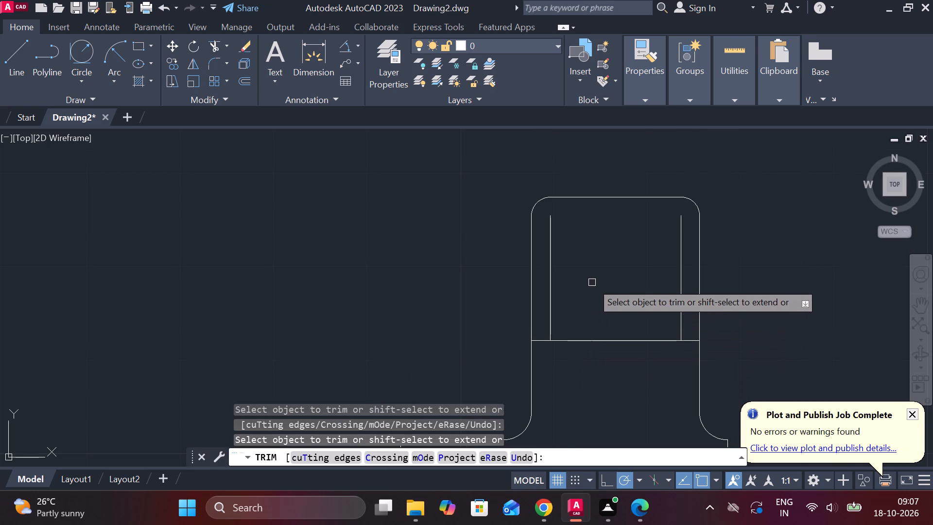
{"action": "key", "text": "Escape"}
Extend the two inner vertical lines up to the upright's top edge.
{"action": "type", "text": "EX"}
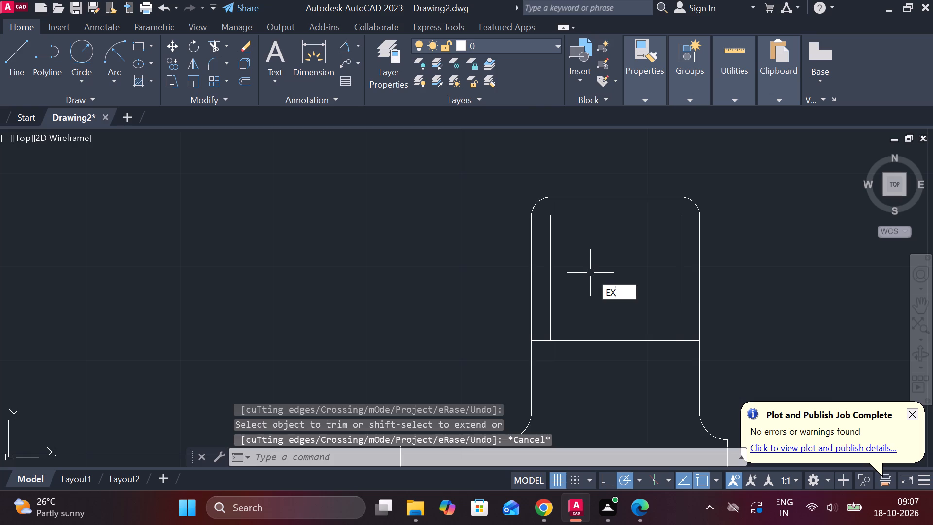
{"action": "key", "text": "space"}
{"action": "left_click", "coordinate": [550, 238]}
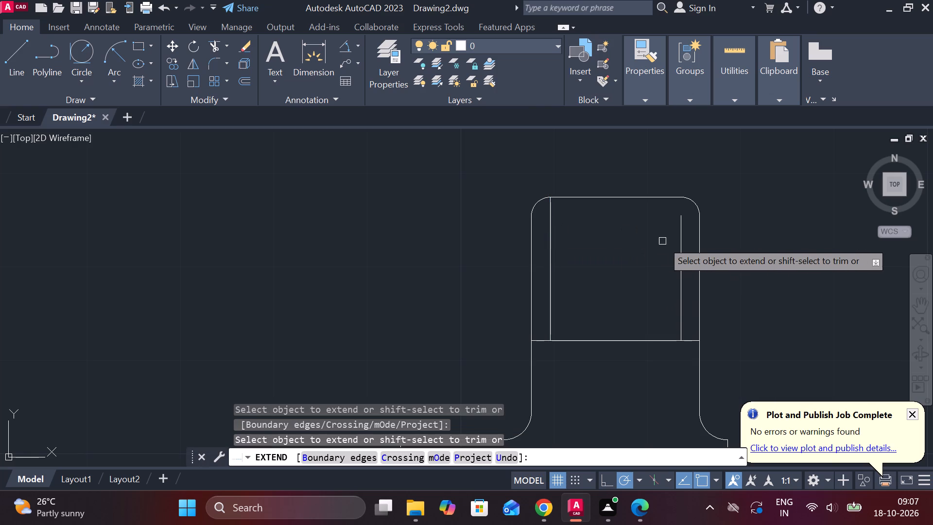
{"action": "left_click", "coordinate": [681, 237]}
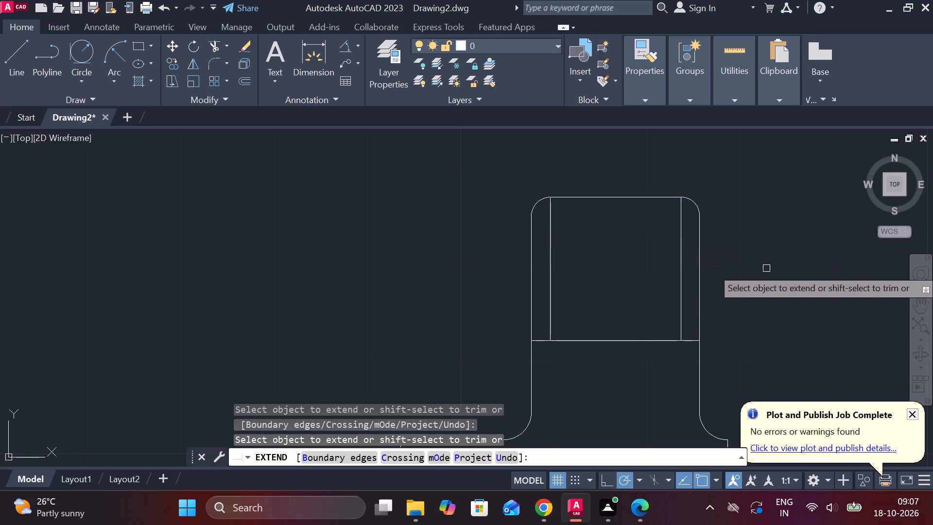
{"action": "key", "text": "Escape"}
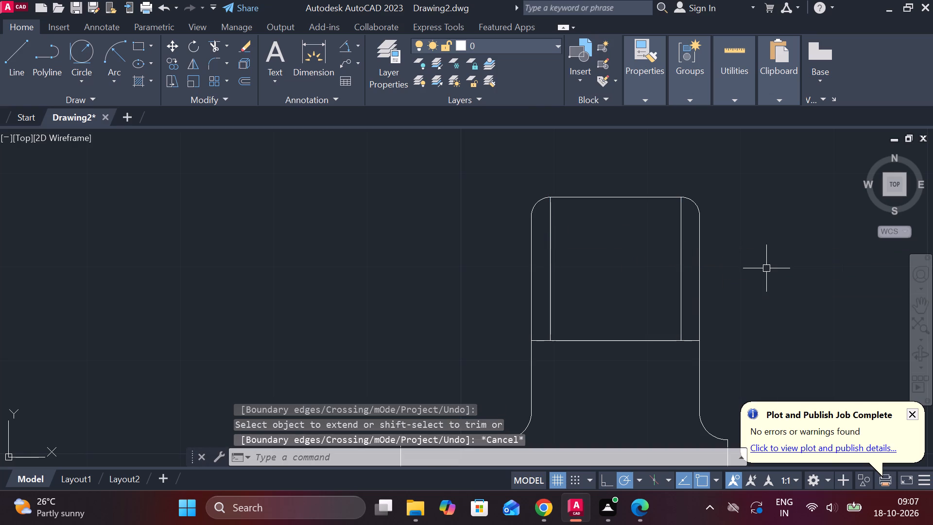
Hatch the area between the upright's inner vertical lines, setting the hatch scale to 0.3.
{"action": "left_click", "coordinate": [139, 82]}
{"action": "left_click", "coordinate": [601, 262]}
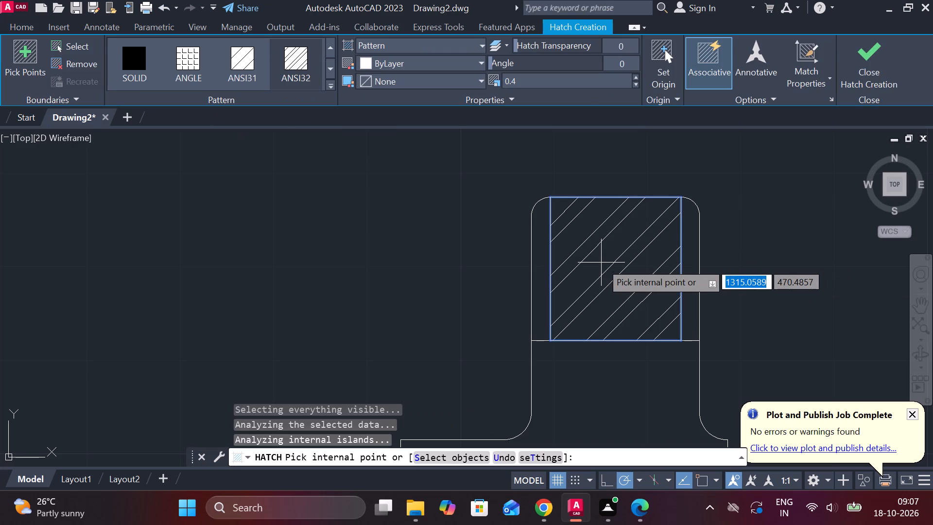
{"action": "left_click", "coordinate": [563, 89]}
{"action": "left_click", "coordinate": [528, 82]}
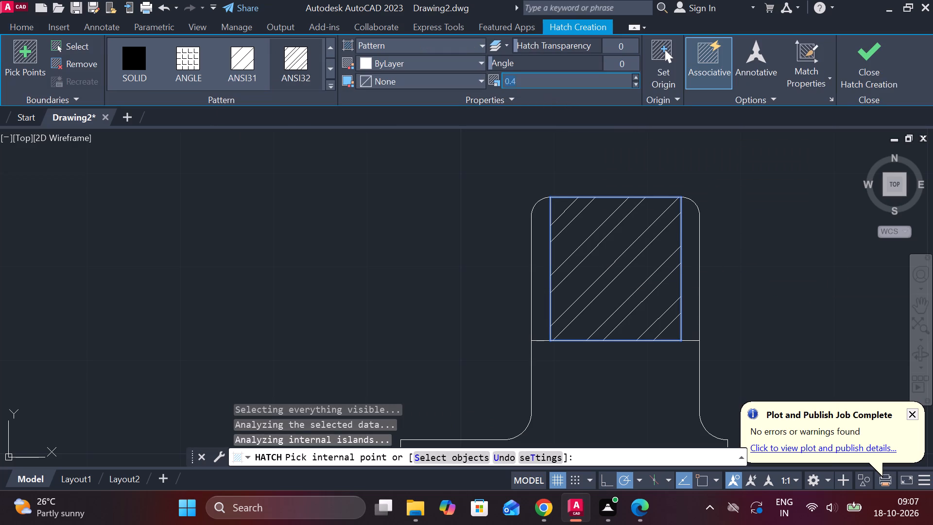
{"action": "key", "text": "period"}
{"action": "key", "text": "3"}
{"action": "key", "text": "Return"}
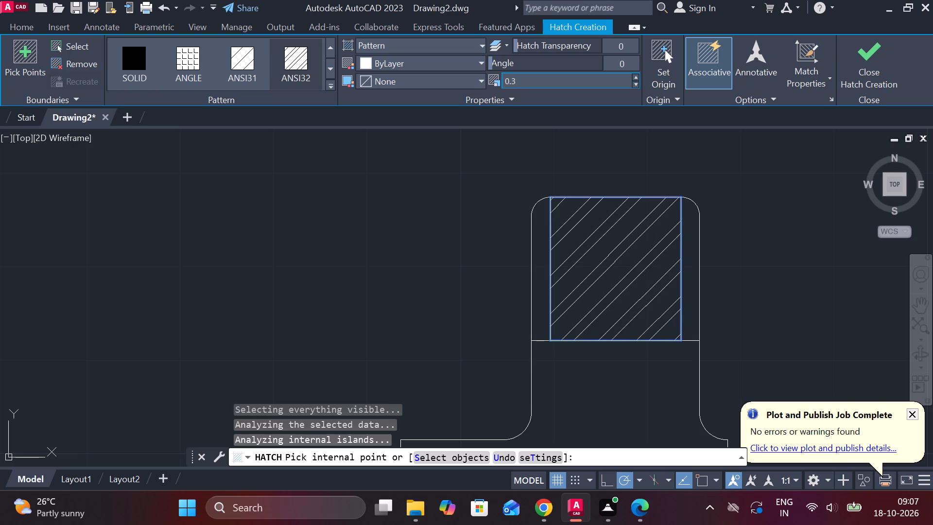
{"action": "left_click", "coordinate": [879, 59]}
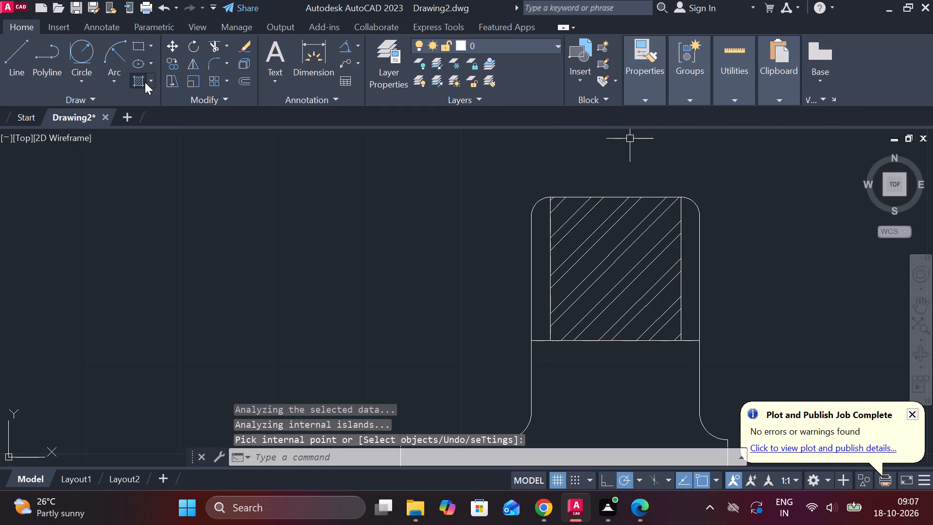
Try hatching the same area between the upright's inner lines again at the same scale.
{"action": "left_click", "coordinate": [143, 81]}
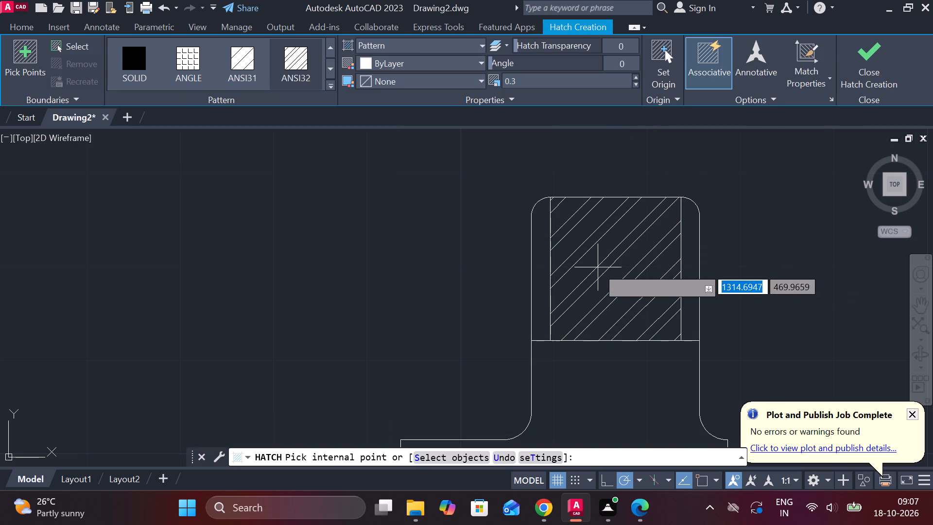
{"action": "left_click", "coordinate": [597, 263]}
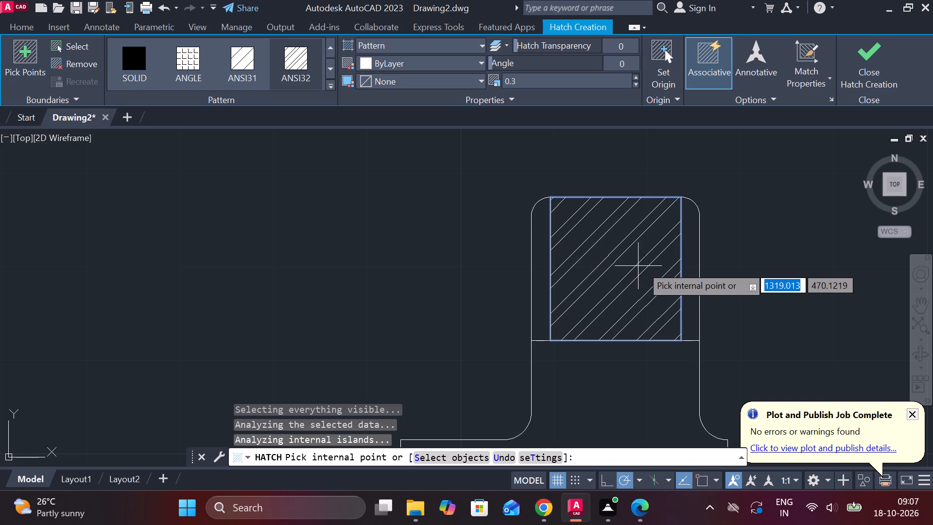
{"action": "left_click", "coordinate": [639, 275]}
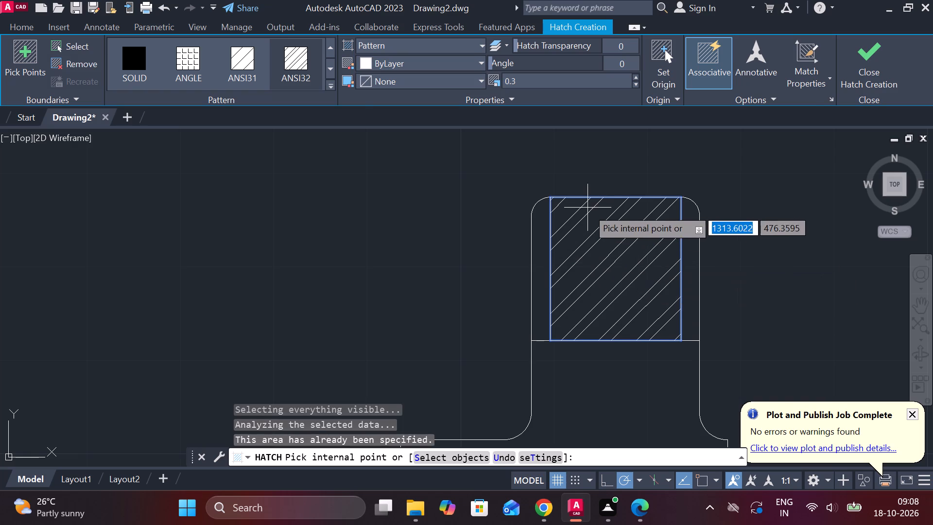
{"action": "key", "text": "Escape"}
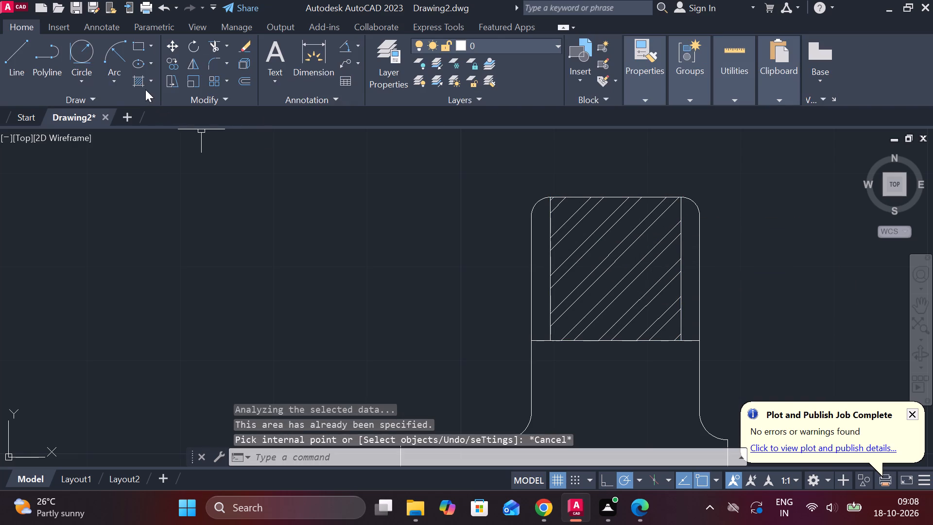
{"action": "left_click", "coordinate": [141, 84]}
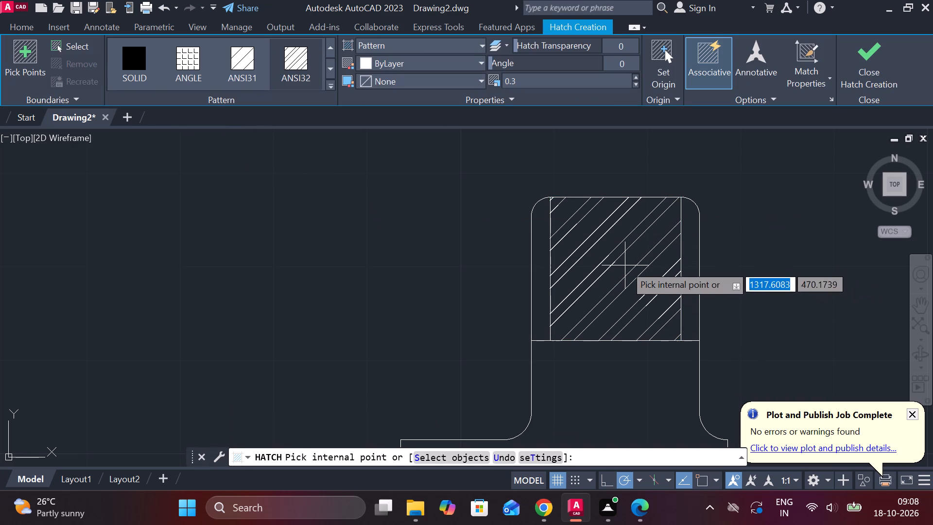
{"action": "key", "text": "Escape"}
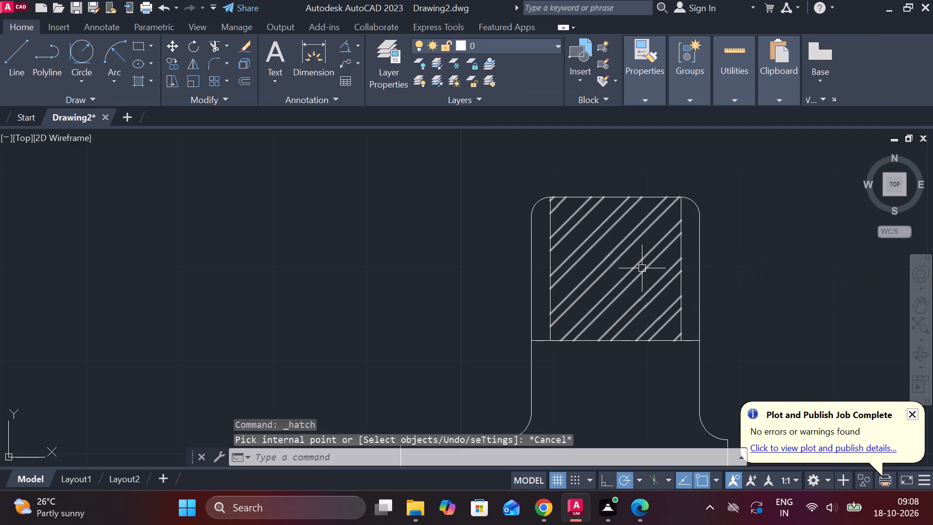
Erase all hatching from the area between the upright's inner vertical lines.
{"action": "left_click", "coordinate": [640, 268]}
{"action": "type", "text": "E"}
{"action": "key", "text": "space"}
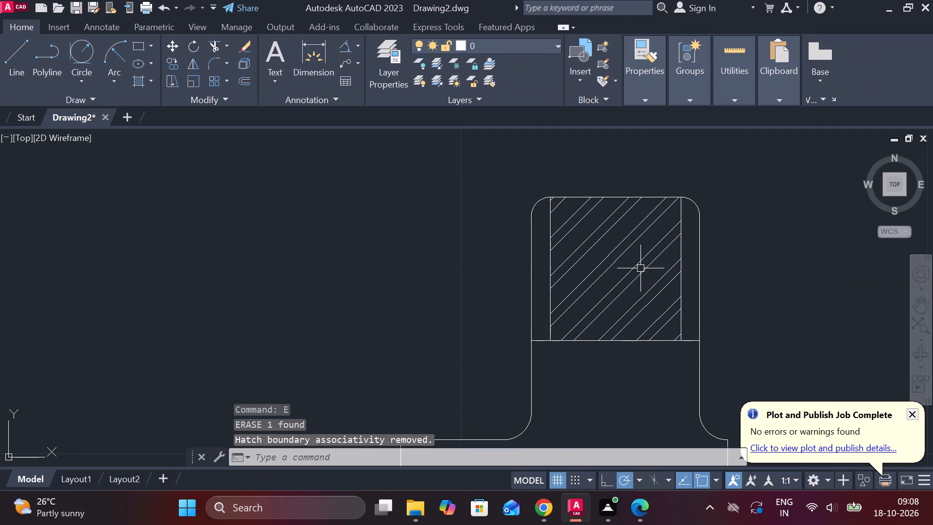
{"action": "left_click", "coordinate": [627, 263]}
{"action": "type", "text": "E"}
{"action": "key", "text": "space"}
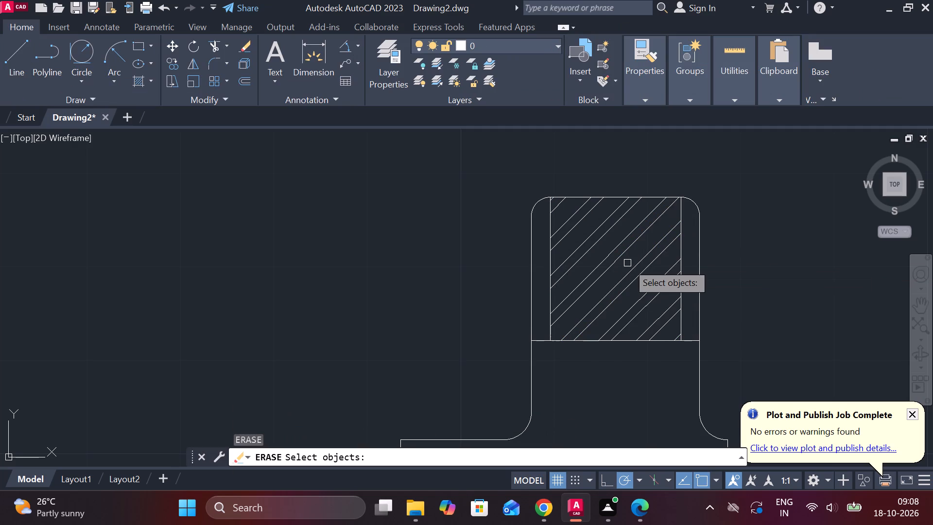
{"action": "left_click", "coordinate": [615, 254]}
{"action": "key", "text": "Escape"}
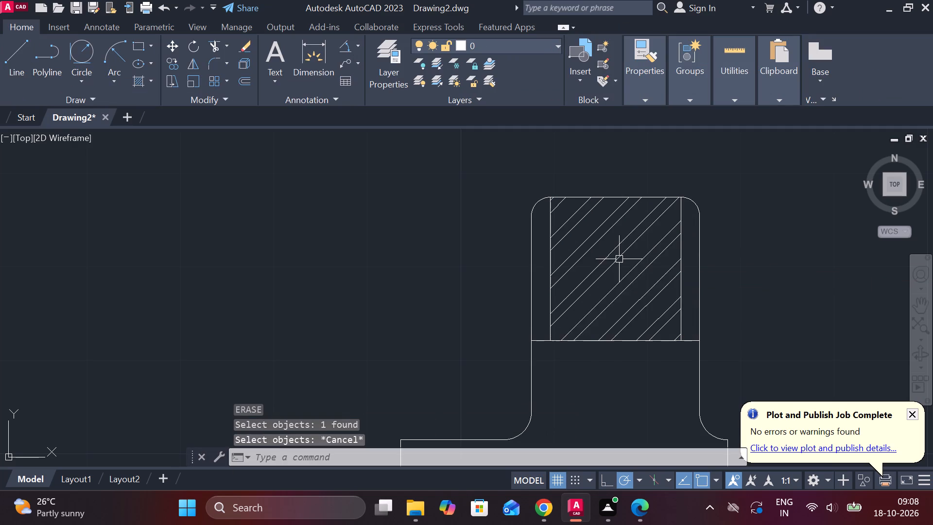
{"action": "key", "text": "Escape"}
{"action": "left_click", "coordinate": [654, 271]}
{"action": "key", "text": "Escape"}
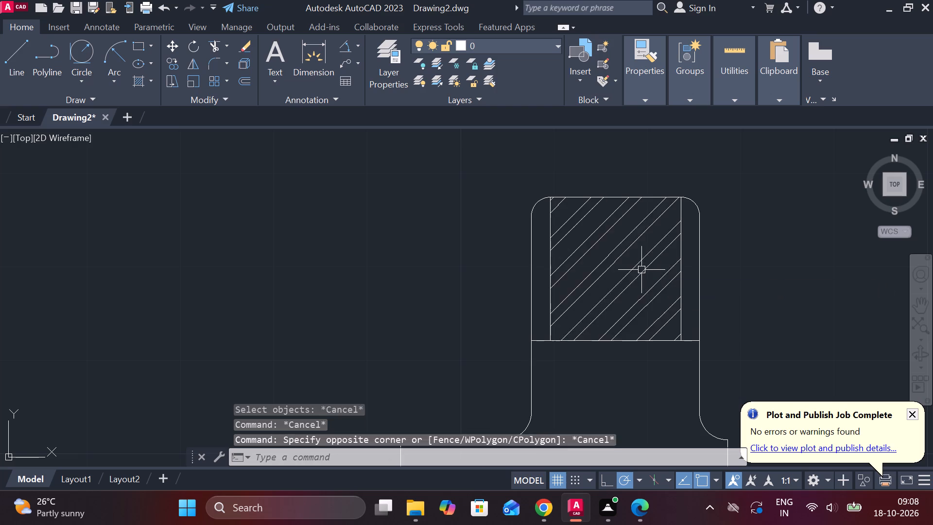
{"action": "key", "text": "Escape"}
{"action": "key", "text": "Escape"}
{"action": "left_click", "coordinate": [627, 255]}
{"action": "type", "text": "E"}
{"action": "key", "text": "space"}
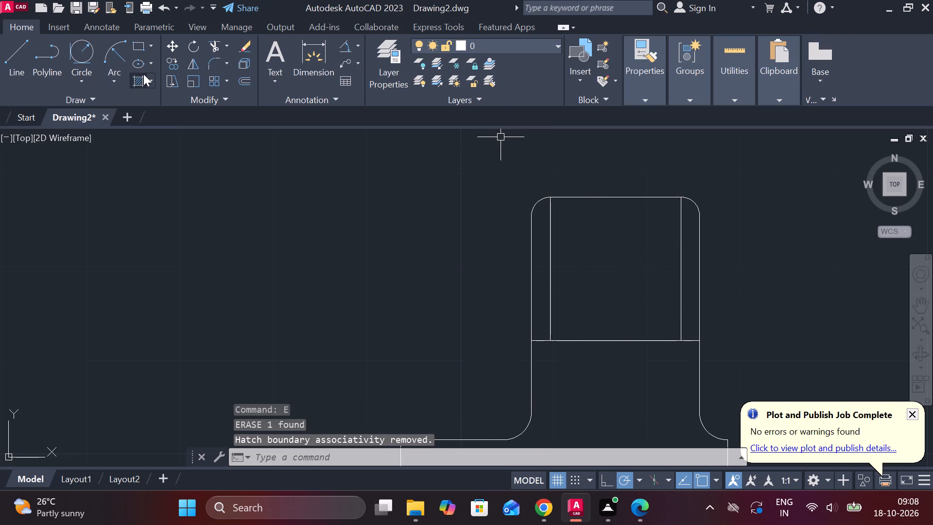
Hatch the area between the upright's inner vertical lines with the ANSI37 pattern at scale 0.3.
{"action": "left_click", "coordinate": [142, 75]}
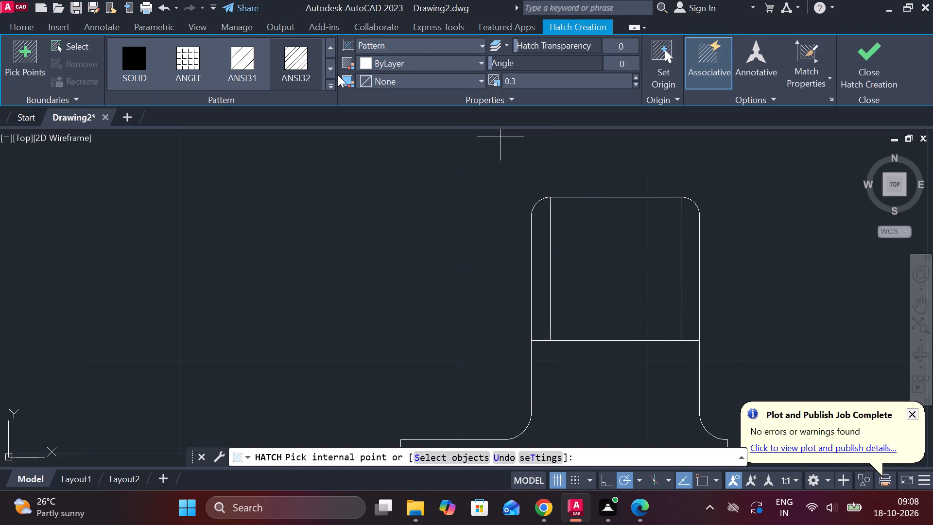
{"action": "left_click", "coordinate": [326, 70]}
{"action": "left_click", "coordinate": [326, 70]}
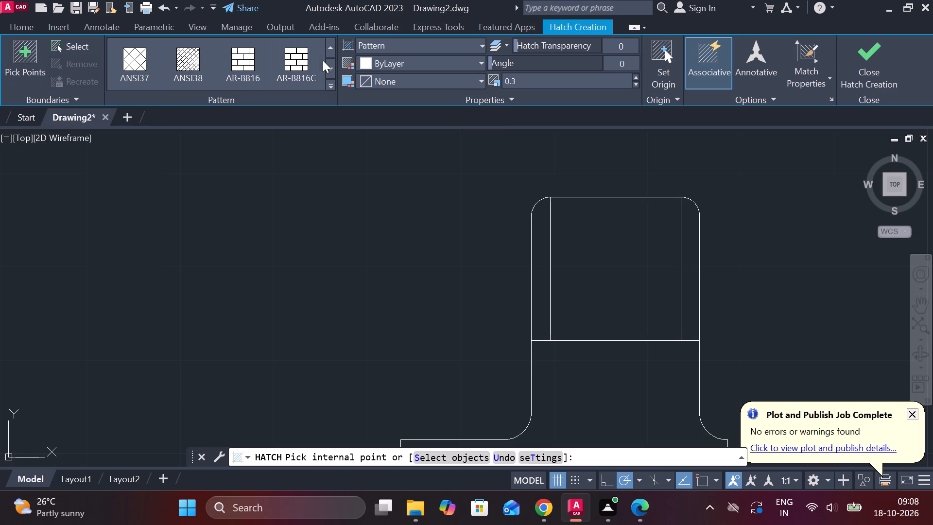
{"action": "left_click", "coordinate": [329, 70]}
{"action": "left_click", "coordinate": [329, 70]}
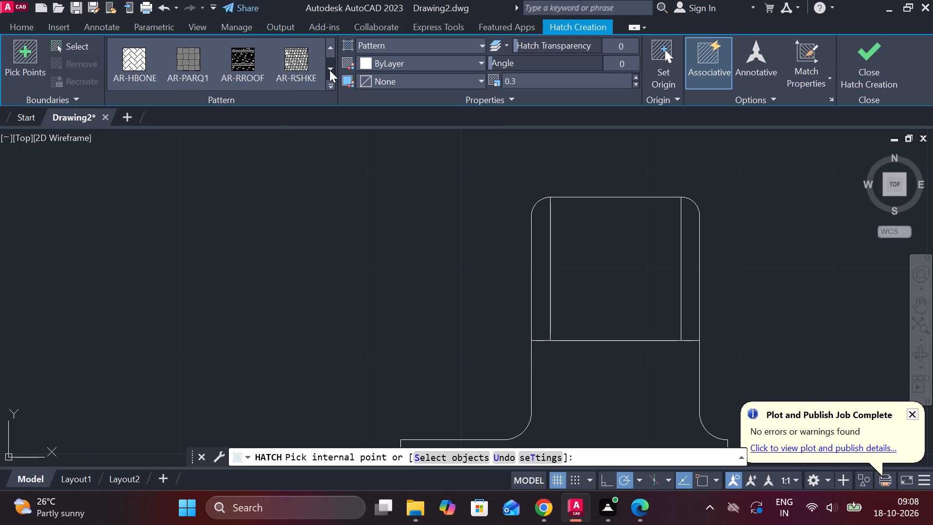
{"action": "left_click", "coordinate": [329, 70]}
{"action": "left_click", "coordinate": [329, 70]}
{"action": "left_click", "coordinate": [329, 70]}
{"action": "left_click", "coordinate": [329, 70]}
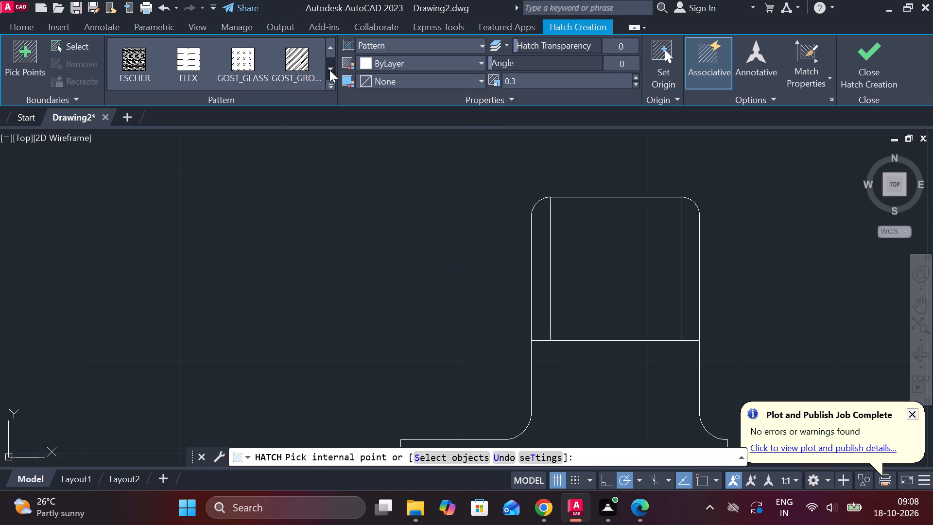
{"action": "left_click", "coordinate": [329, 70]}
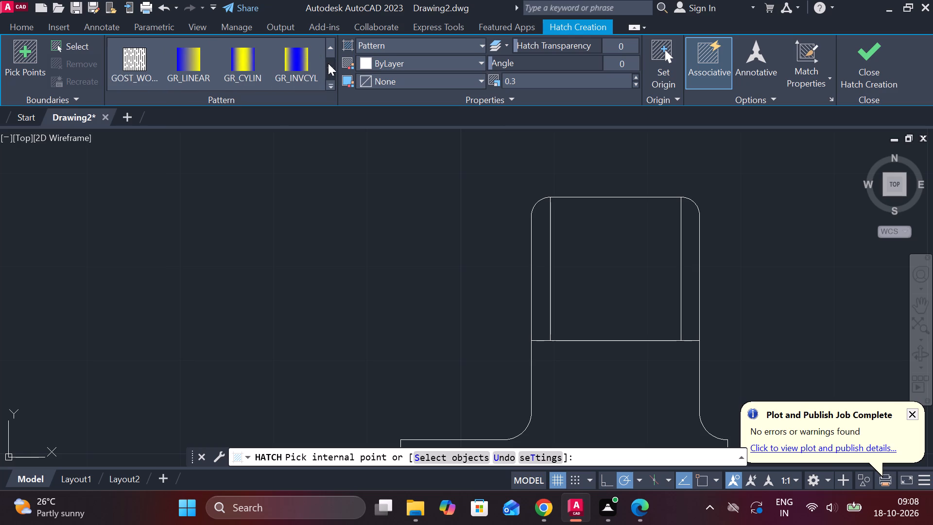
{"action": "double_click", "coordinate": [329, 49]}
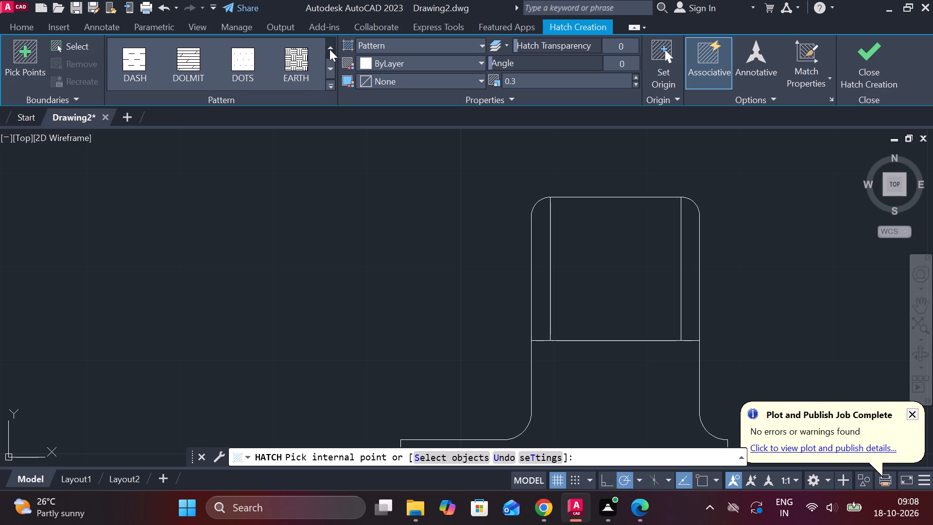
{"action": "left_click", "coordinate": [329, 49]}
{"action": "left_click", "coordinate": [329, 49]}
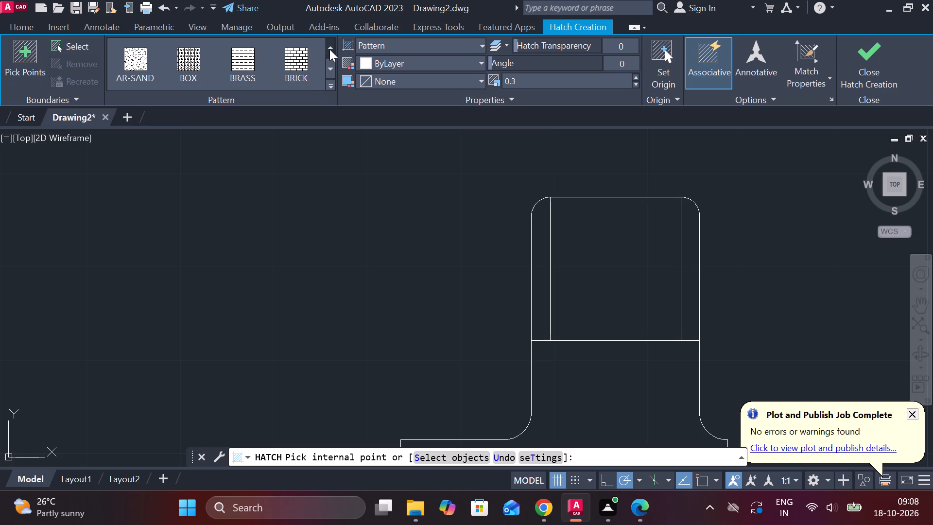
{"action": "left_click", "coordinate": [329, 49]}
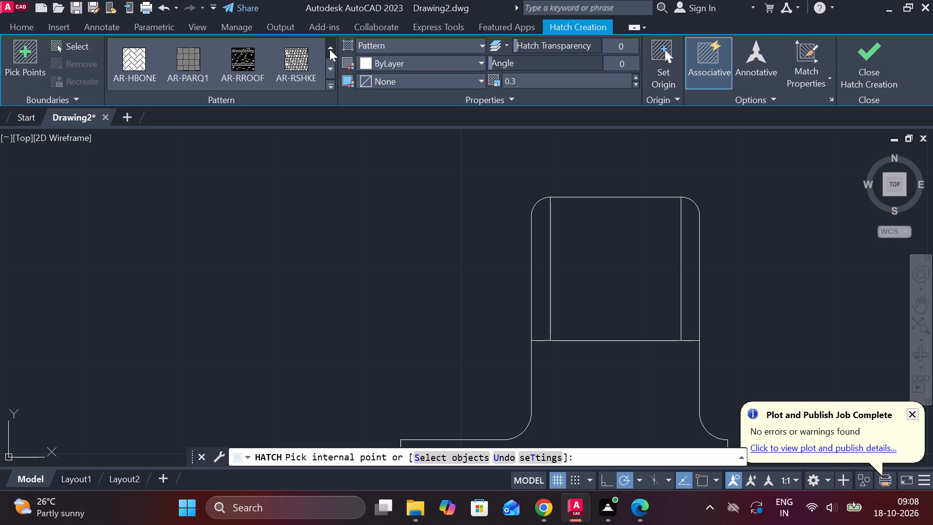
{"action": "left_click", "coordinate": [329, 49]}
{"action": "left_click", "coordinate": [329, 49]}
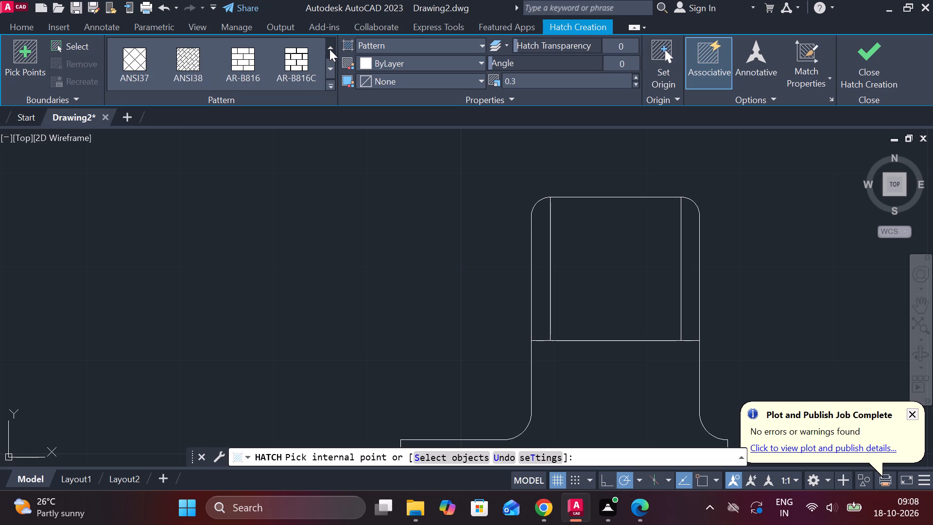
{"action": "left_click", "coordinate": [133, 59]}
{"action": "left_click", "coordinate": [630, 258]}
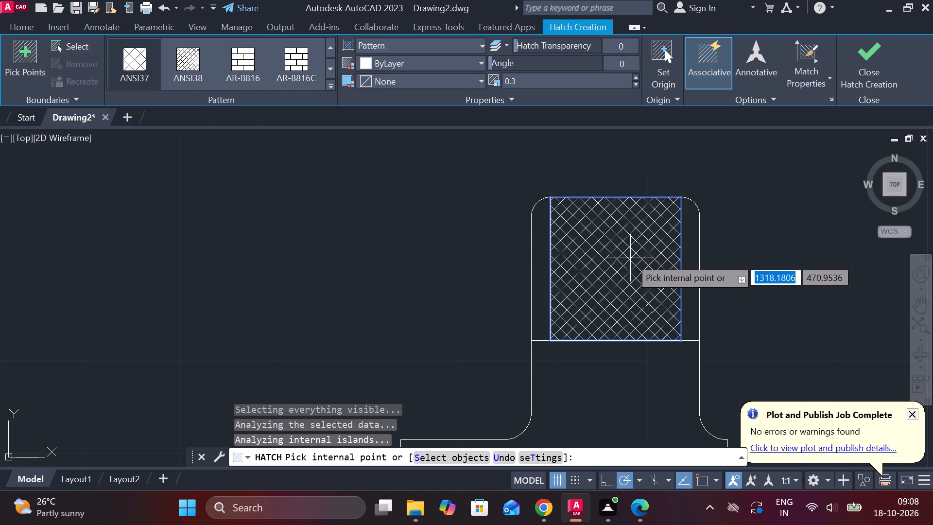
{"action": "left_click", "coordinate": [853, 70]}
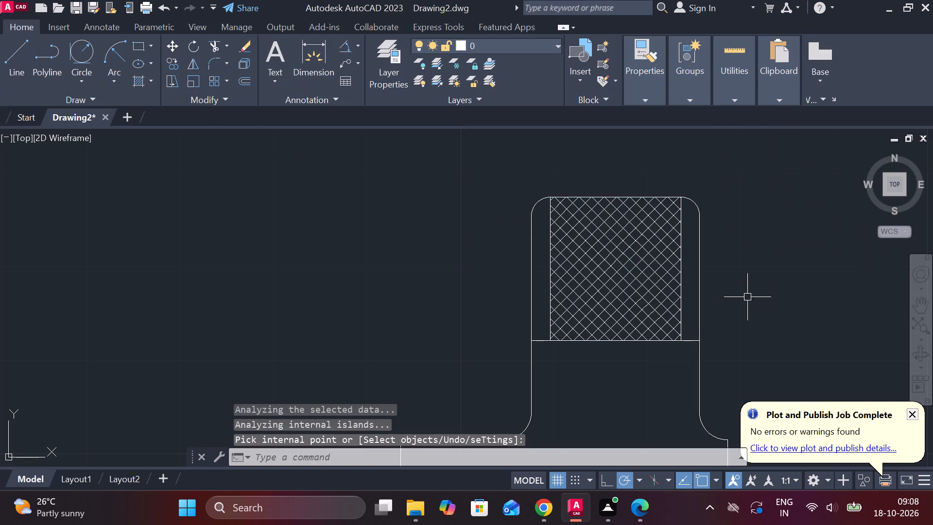
Hatch the section areas above and below the bore with the ANSI32 pattern at scale 0.3.
{"action": "scroll", "coordinate": [746, 297], "scroll_direction": "down", "scroll_amount": 2}
{"action": "middle_click_drag", "start_coordinate": [730, 297], "coordinate": [636, 195]}
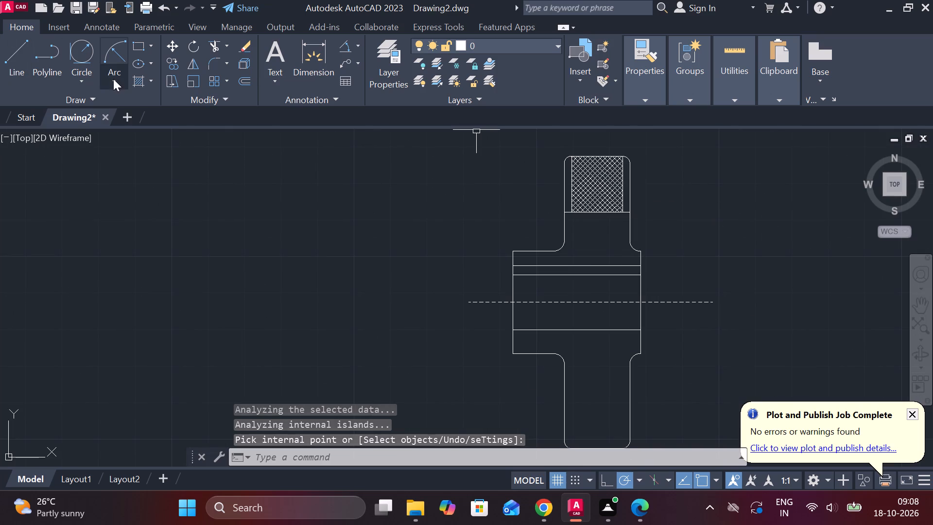
{"action": "left_click", "coordinate": [137, 79]}
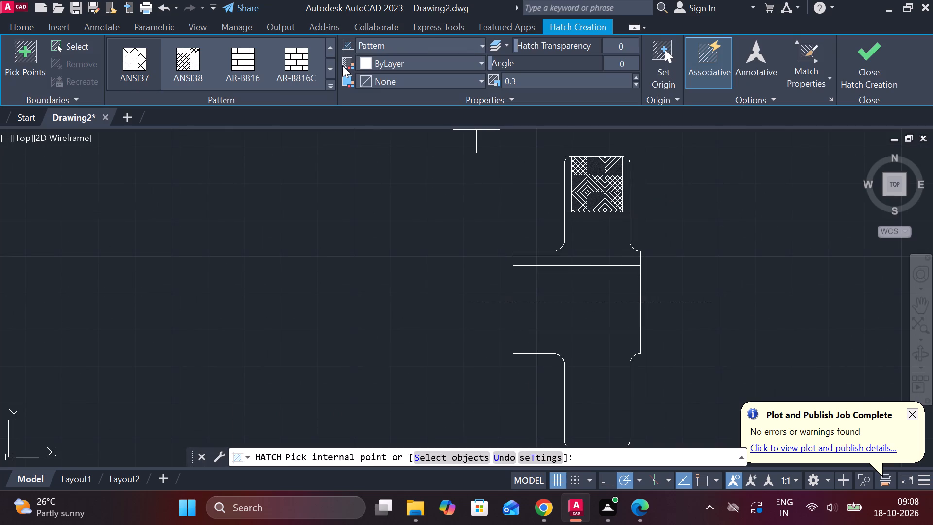
{"action": "left_click", "coordinate": [333, 42]}
{"action": "left_click", "coordinate": [333, 43]}
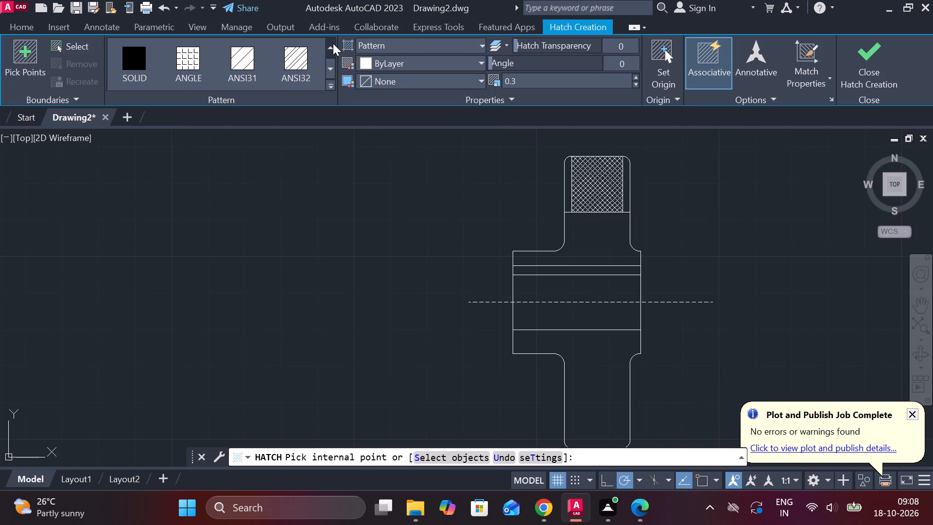
{"action": "left_click", "coordinate": [302, 66]}
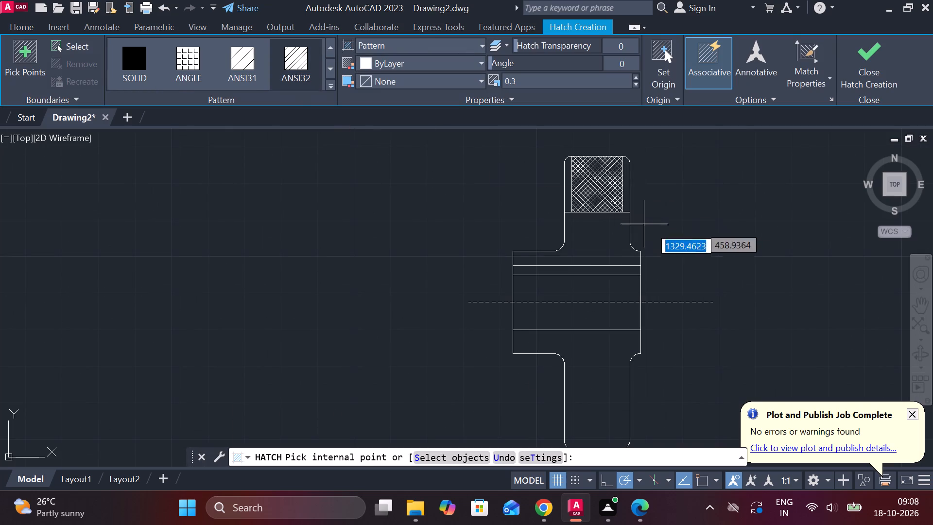
{"action": "left_click", "coordinate": [584, 255]}
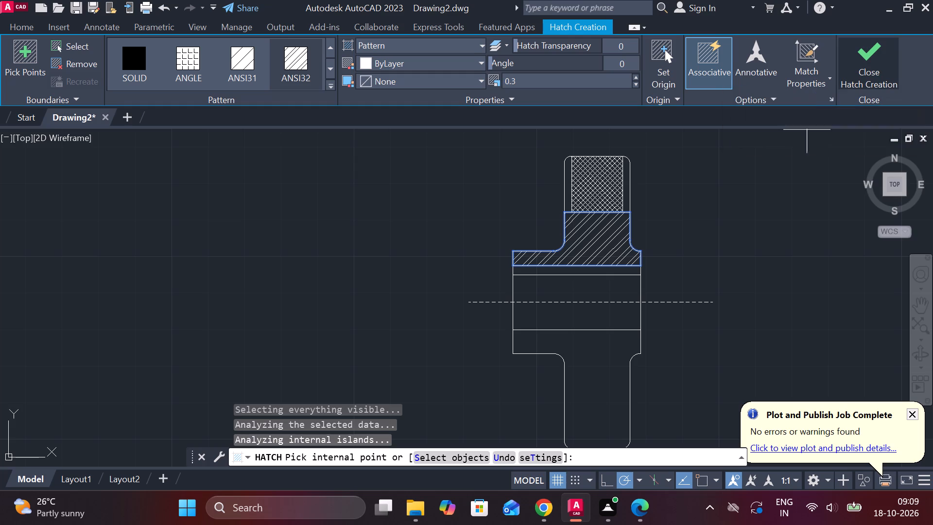
{"action": "left_click", "coordinate": [604, 365]}
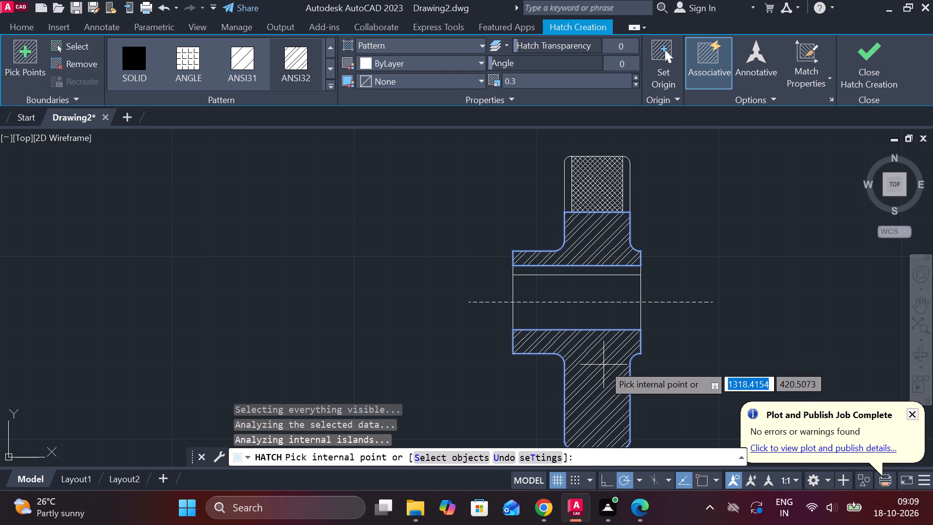
{"action": "left_click", "coordinate": [875, 63]}
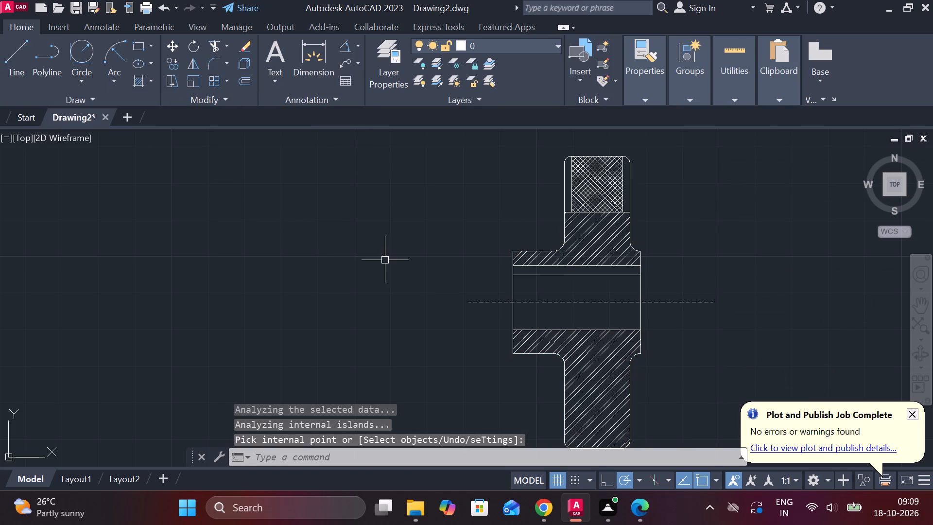
Add a vertical linear dimension for the profile's overall height, from top edge to bottom edge, placed to the right of the part.
{"action": "middle_click_drag", "start_coordinate": [380, 260], "coordinate": [346, 231]}
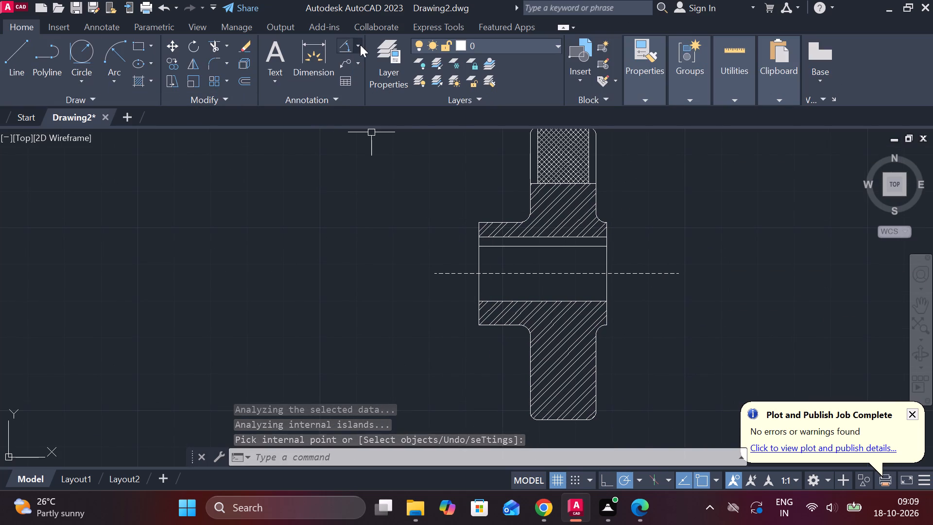
{"action": "left_click", "coordinate": [360, 45]}
{"action": "left_click", "coordinate": [371, 74]}
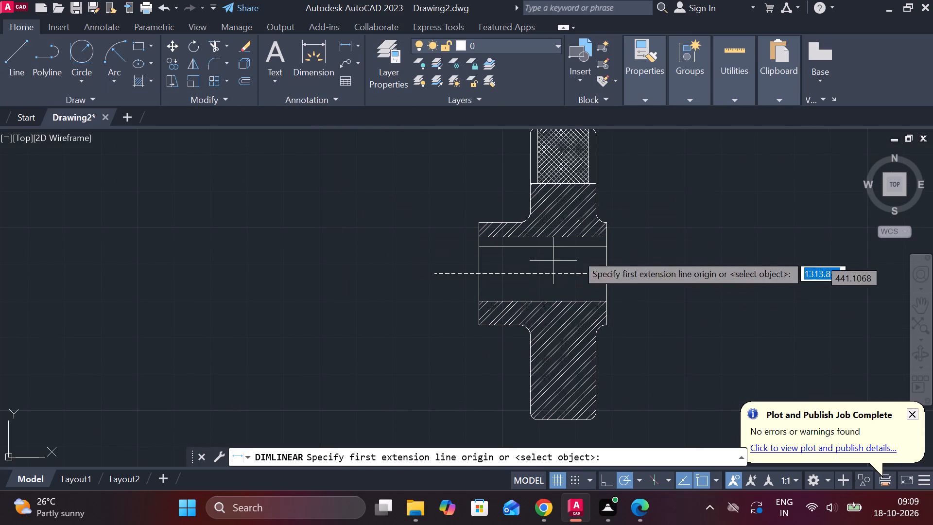
{"action": "middle_click_drag", "start_coordinate": [630, 222], "coordinate": [606, 222]}
{"action": "middle_click_drag", "start_coordinate": [600, 216], "coordinate": [585, 225]}
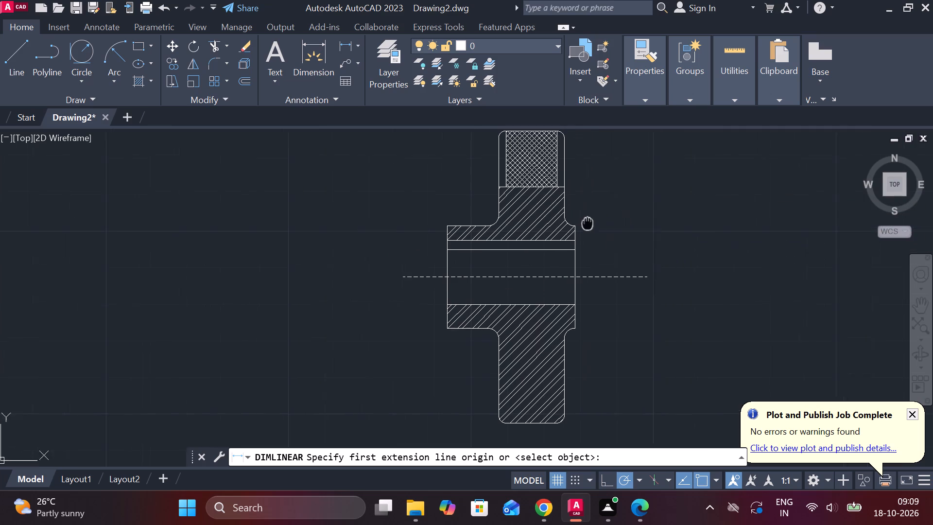
{"action": "middle_click_drag", "start_coordinate": [585, 225], "coordinate": [580, 227]}
{"action": "left_click", "coordinate": [525, 140]}
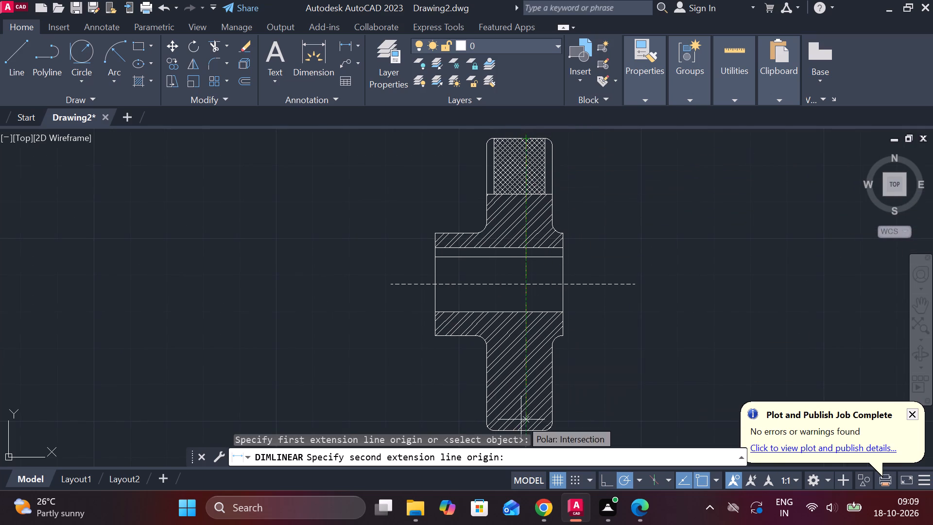
{"action": "middle_click_drag", "start_coordinate": [521, 420], "coordinate": [517, 385]}
{"action": "left_click", "coordinate": [514, 393]}
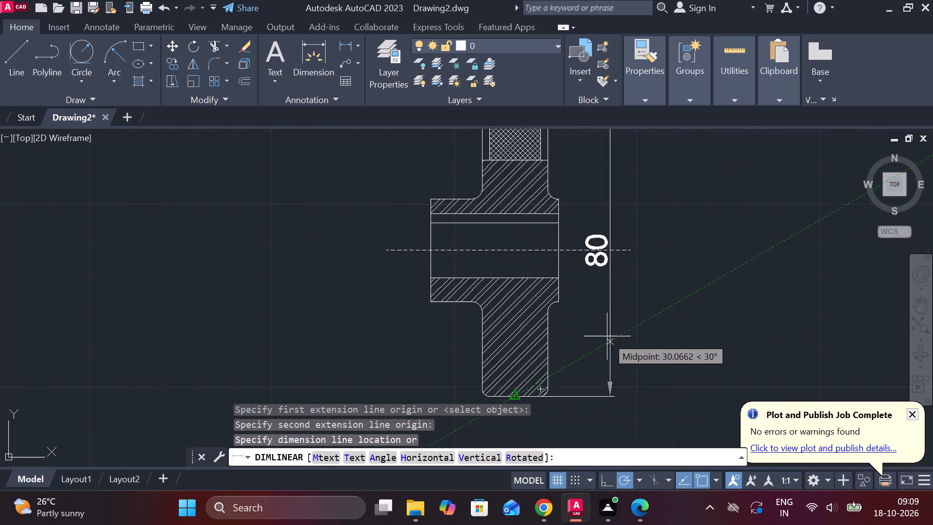
{"action": "scroll", "coordinate": [648, 328], "scroll_direction": "down", "scroll_amount": 1}
{"action": "left_click", "coordinate": [639, 328]}
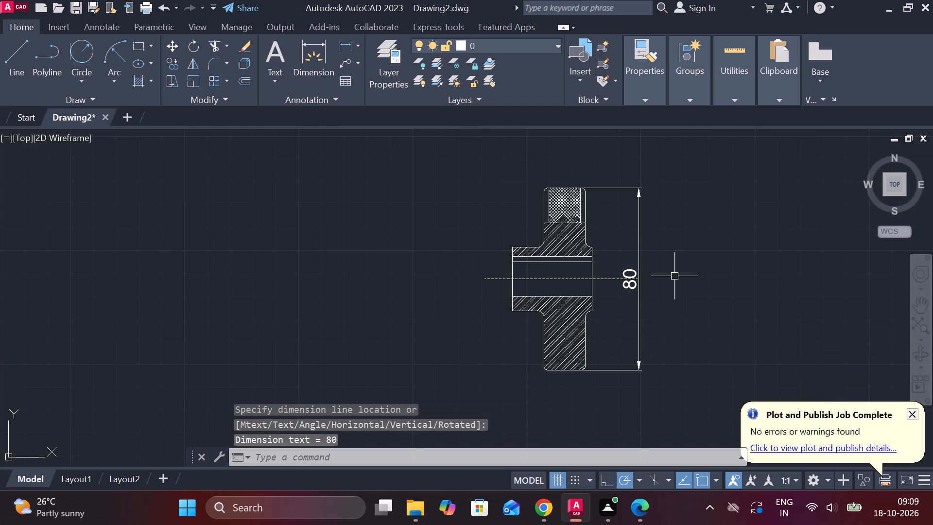
Add a horizontal linear dimension for the upright's full width, placed above its top edge.
{"action": "left_click", "coordinate": [346, 43]}
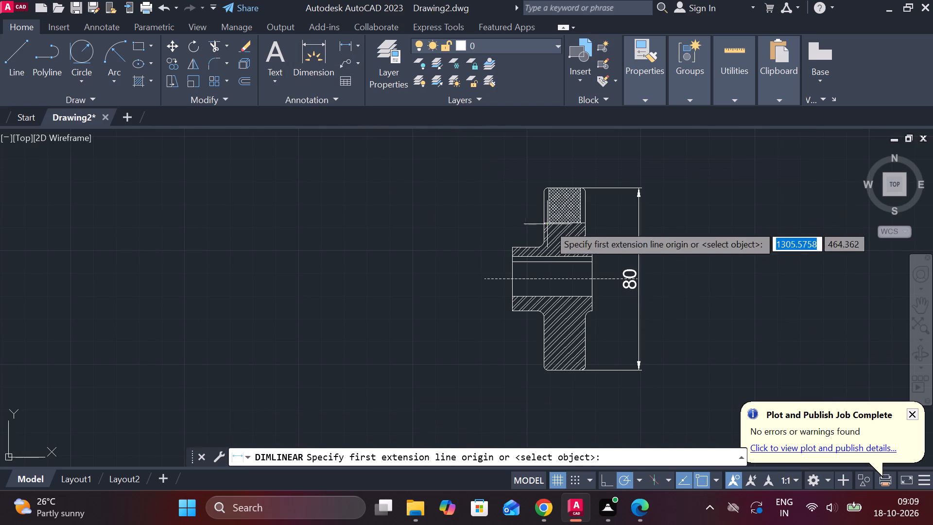
{"action": "scroll", "coordinate": [556, 196], "scroll_direction": "up", "scroll_amount": 2}
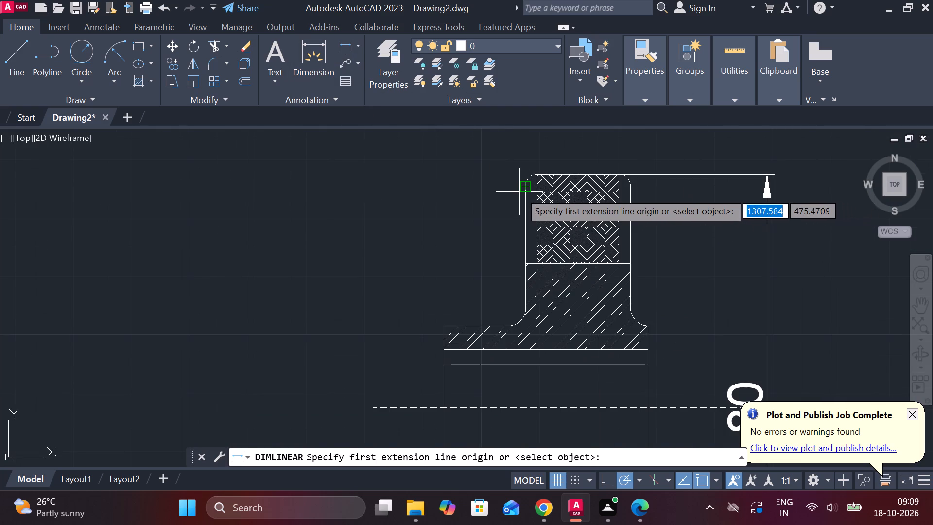
{"action": "left_click", "coordinate": [519, 192]}
{"action": "left_click", "coordinate": [632, 196]}
{"action": "middle_click_drag", "start_coordinate": [616, 156], "coordinate": [614, 181]}
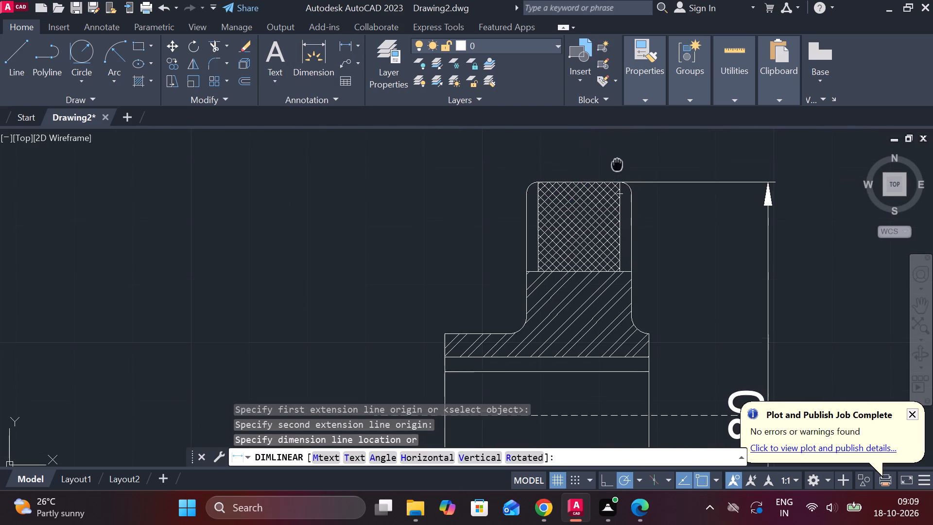
{"action": "middle_click_drag", "start_coordinate": [614, 181], "coordinate": [602, 215]}
{"action": "left_click", "coordinate": [595, 184]}
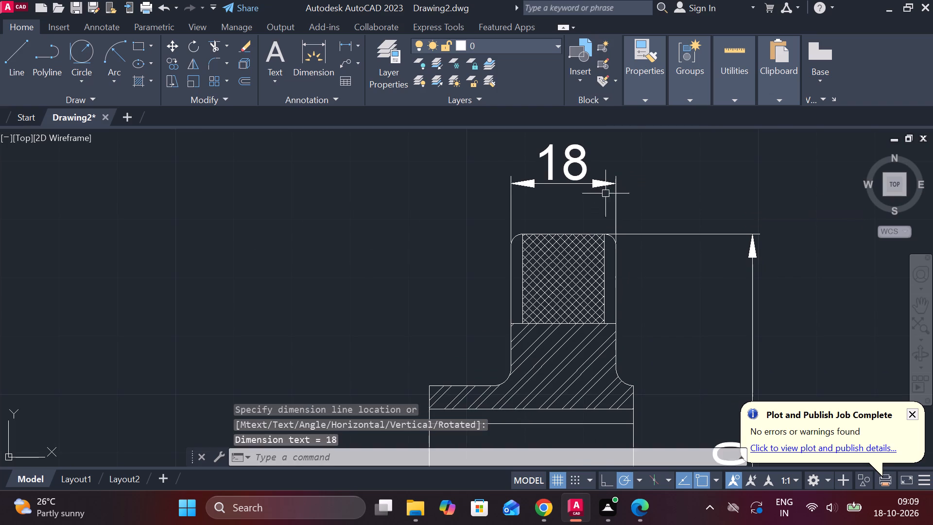
Add a vertical linear dimension for the hub's outer height, placed to the left of the hub.
{"action": "scroll", "coordinate": [614, 204], "scroll_direction": "down", "scroll_amount": 2}
{"action": "left_click", "coordinate": [346, 43]}
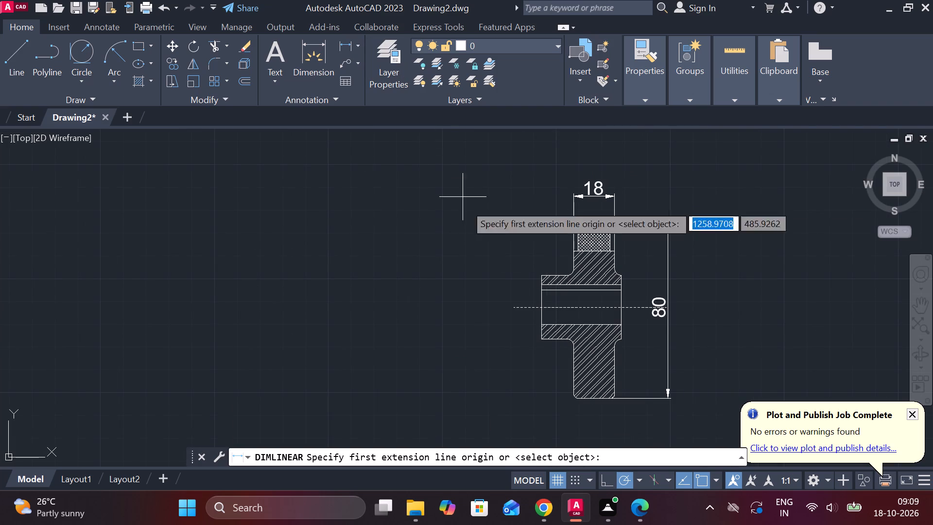
{"action": "scroll", "coordinate": [501, 325], "scroll_direction": "up", "scroll_amount": 1}
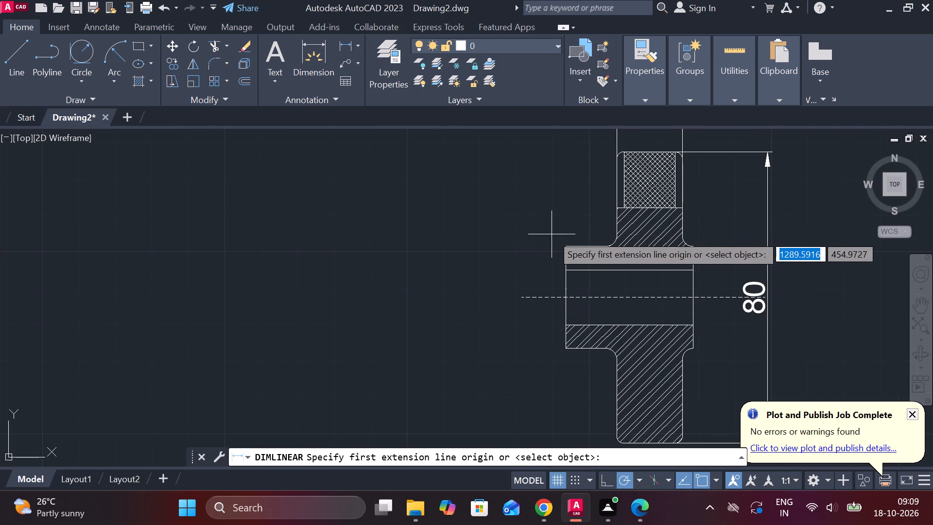
{"action": "left_click", "coordinate": [565, 245]}
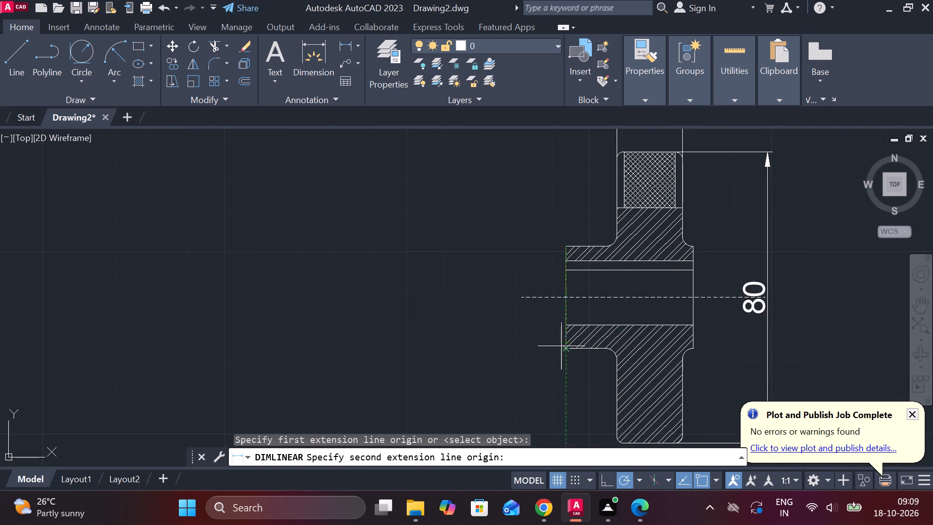
{"action": "left_click", "coordinate": [561, 346]}
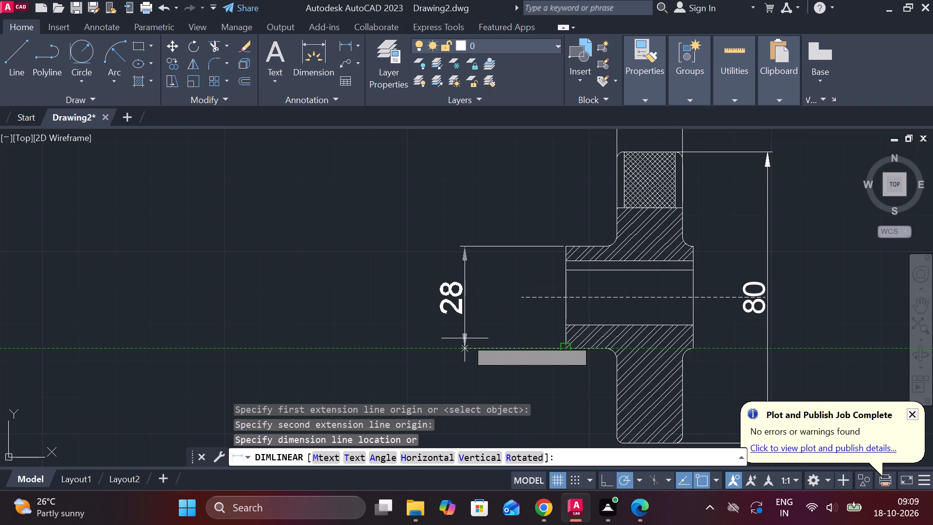
{"action": "left_click", "coordinate": [462, 338]}
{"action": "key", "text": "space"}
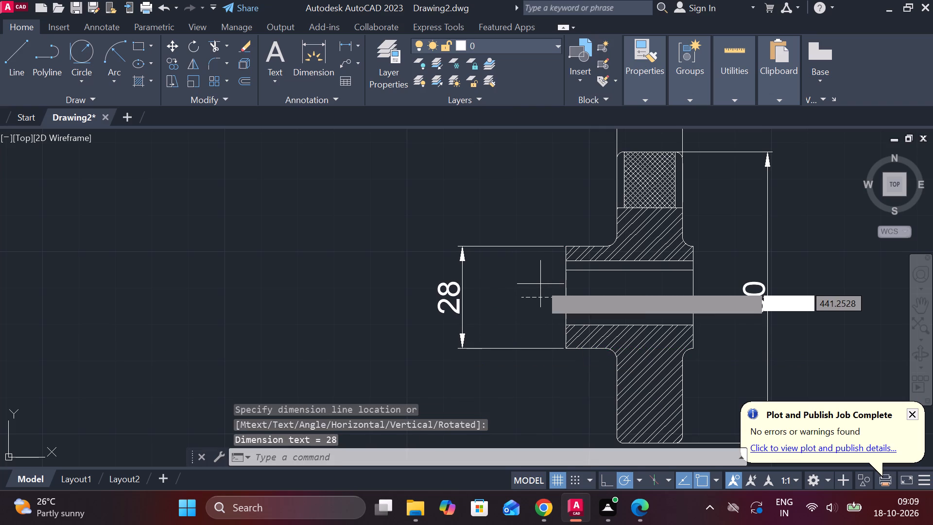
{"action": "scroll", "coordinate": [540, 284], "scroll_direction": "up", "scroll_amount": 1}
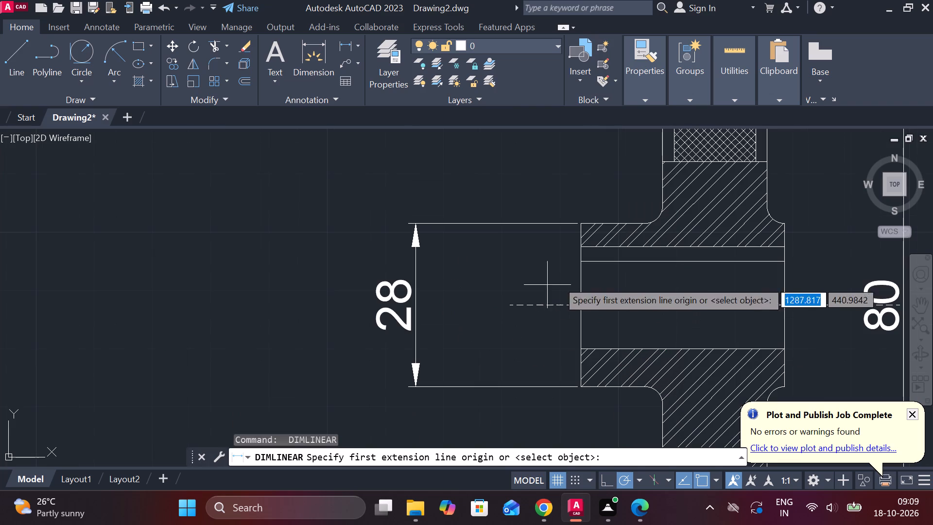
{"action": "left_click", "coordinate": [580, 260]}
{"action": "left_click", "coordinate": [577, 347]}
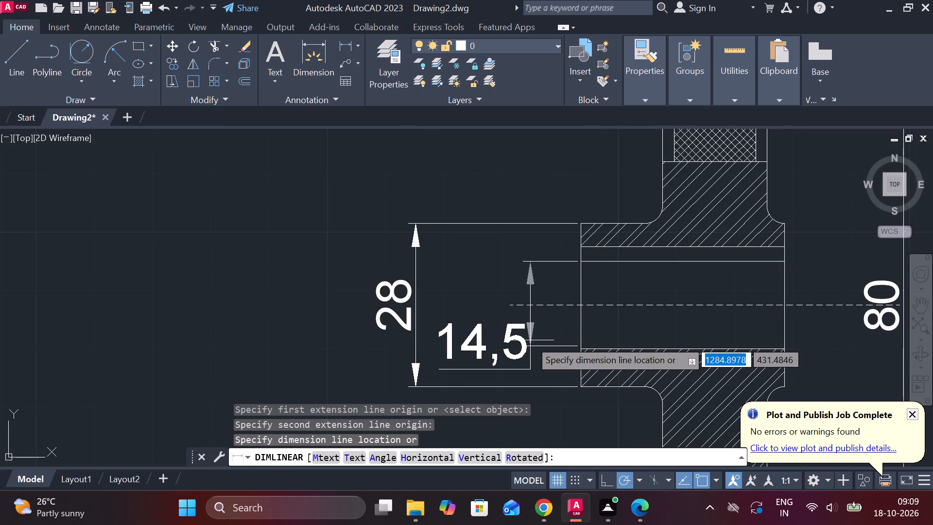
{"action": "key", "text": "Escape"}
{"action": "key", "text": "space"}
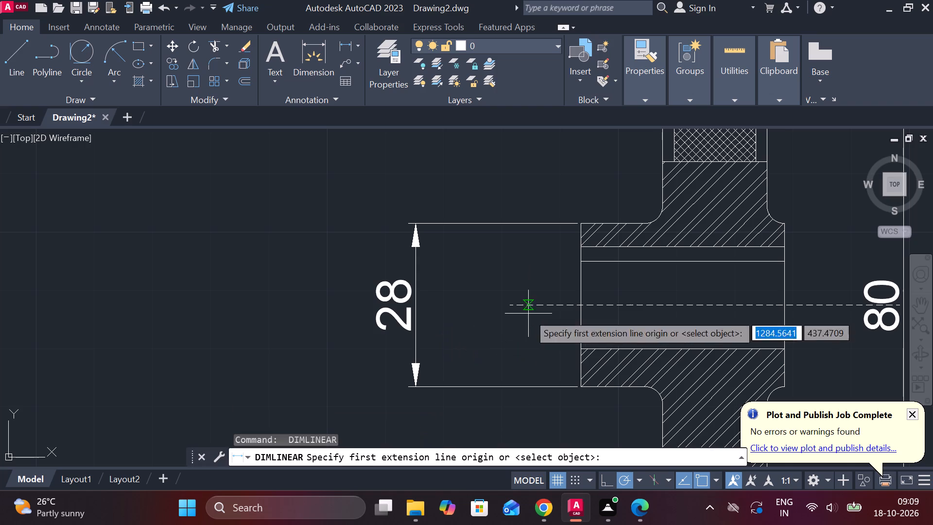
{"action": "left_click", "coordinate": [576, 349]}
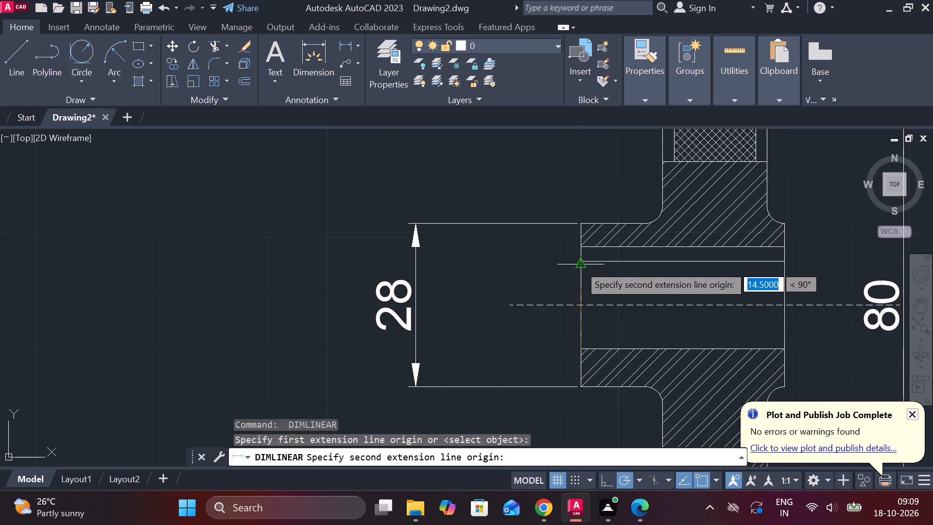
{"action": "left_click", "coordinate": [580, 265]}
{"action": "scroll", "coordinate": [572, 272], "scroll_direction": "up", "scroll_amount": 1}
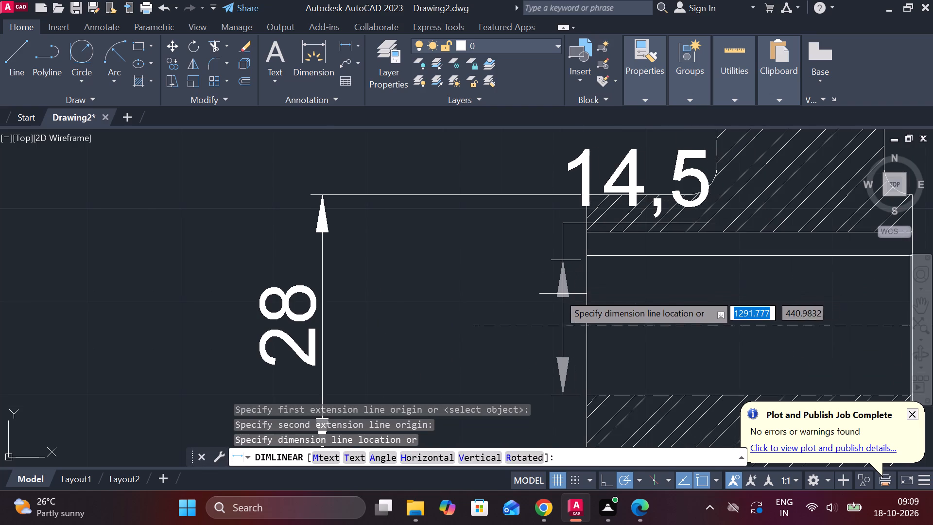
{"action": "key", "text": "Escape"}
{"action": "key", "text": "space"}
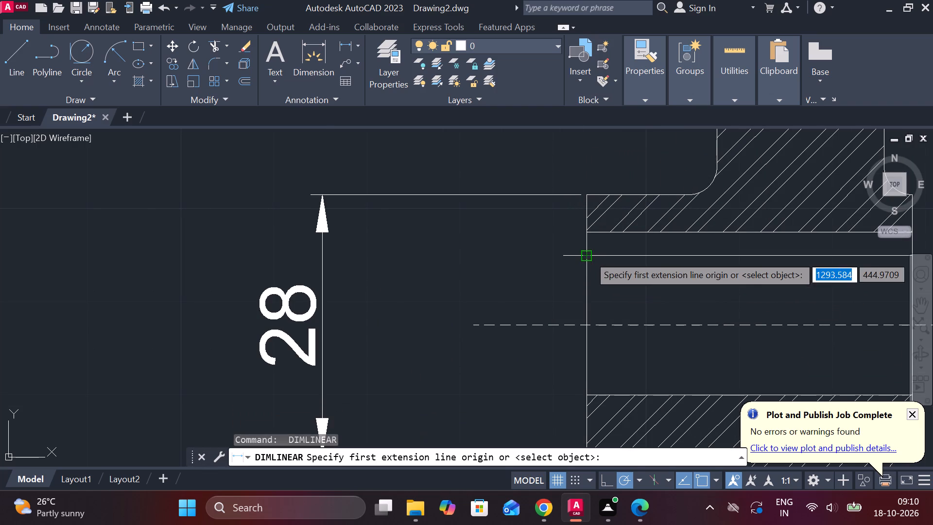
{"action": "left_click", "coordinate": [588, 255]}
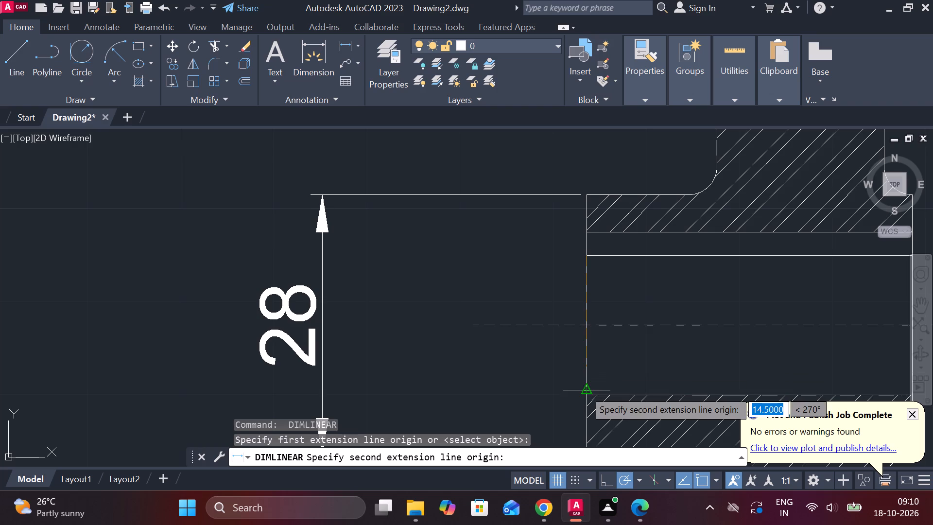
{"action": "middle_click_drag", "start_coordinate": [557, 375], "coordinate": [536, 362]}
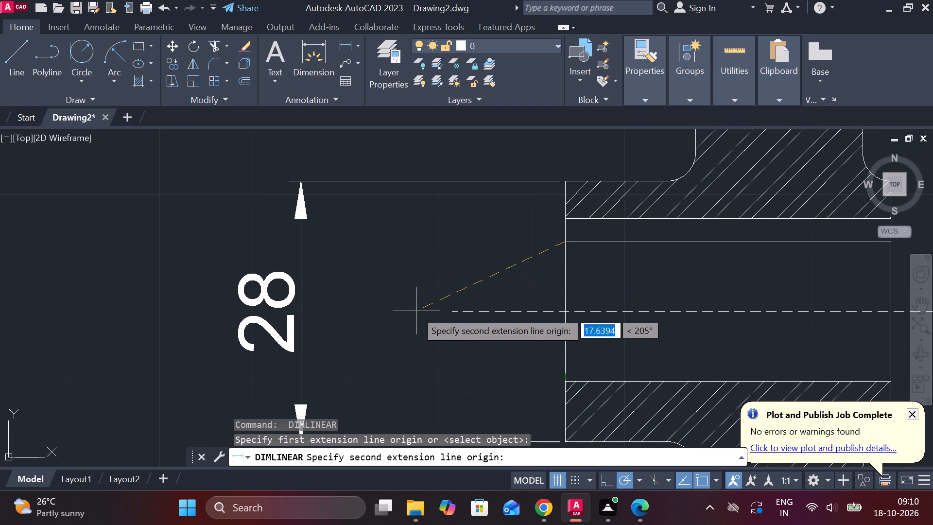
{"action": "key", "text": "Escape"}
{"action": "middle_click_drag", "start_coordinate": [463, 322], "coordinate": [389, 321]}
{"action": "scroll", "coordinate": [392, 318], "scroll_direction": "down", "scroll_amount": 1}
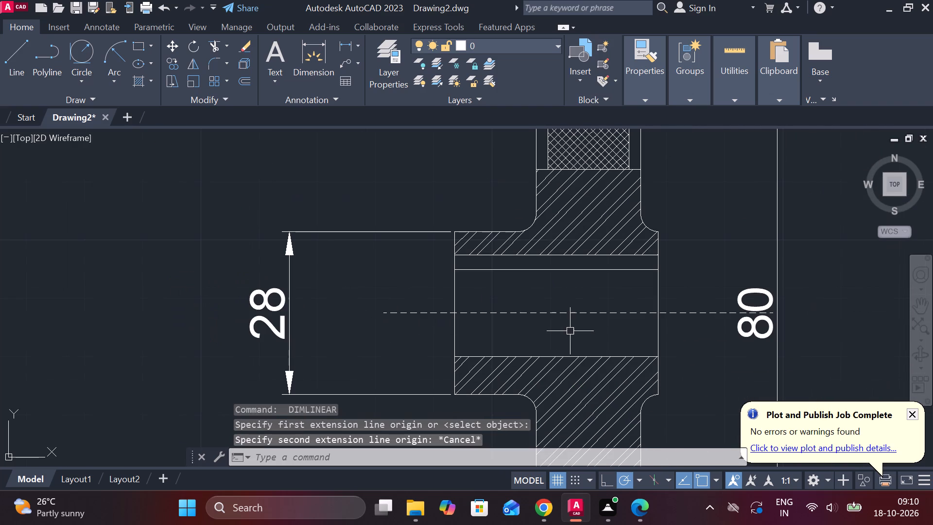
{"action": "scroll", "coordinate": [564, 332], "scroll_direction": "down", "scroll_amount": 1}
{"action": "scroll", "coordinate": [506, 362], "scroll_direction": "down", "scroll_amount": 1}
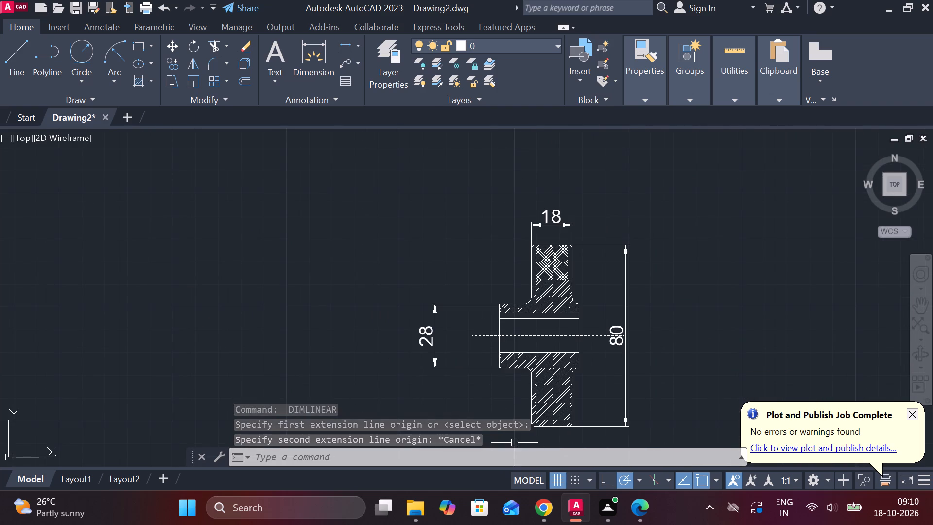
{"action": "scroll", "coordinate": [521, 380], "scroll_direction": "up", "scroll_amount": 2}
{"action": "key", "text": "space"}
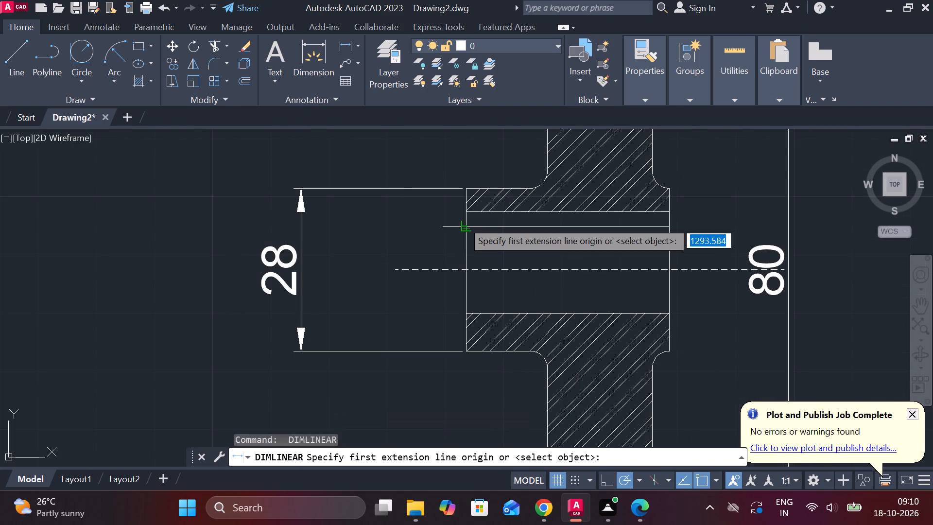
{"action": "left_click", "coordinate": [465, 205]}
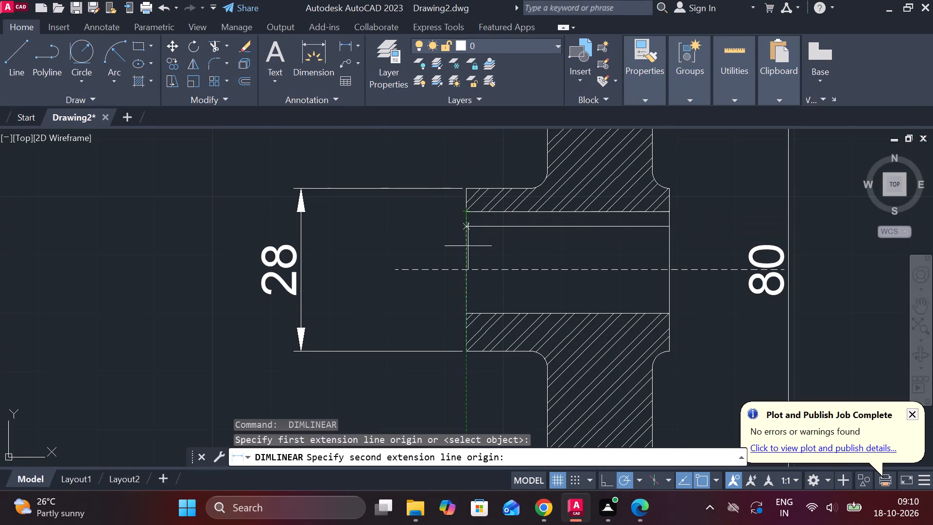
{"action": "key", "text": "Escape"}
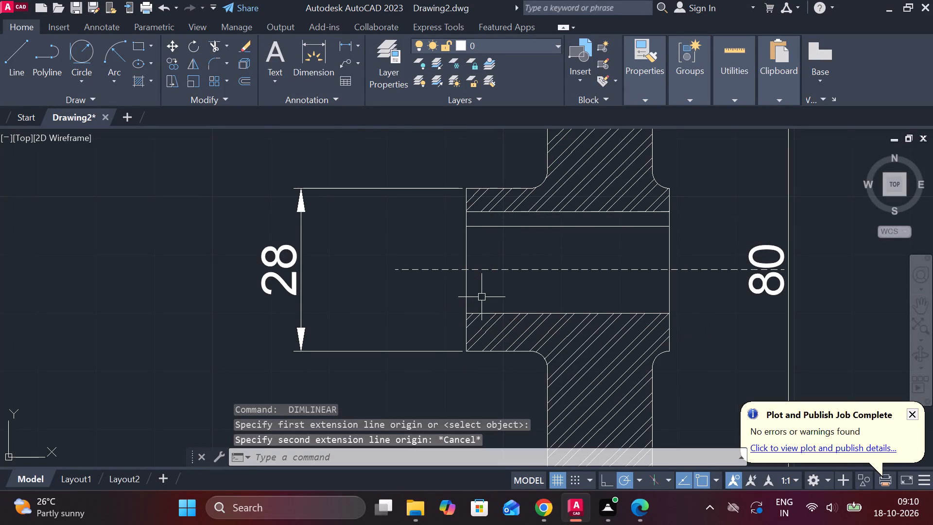
Add a vertical linear dimension for the bore's height, picking its upper and lower edges and placing it between the hub and the outer height dimension.
{"action": "scroll", "coordinate": [514, 277], "scroll_direction": "up", "scroll_amount": 1}
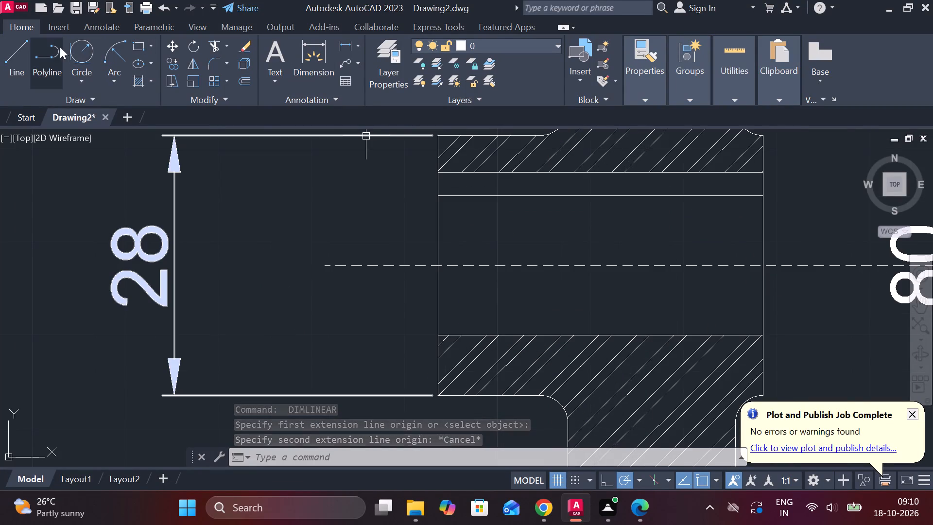
{"action": "left_click", "coordinate": [342, 43]}
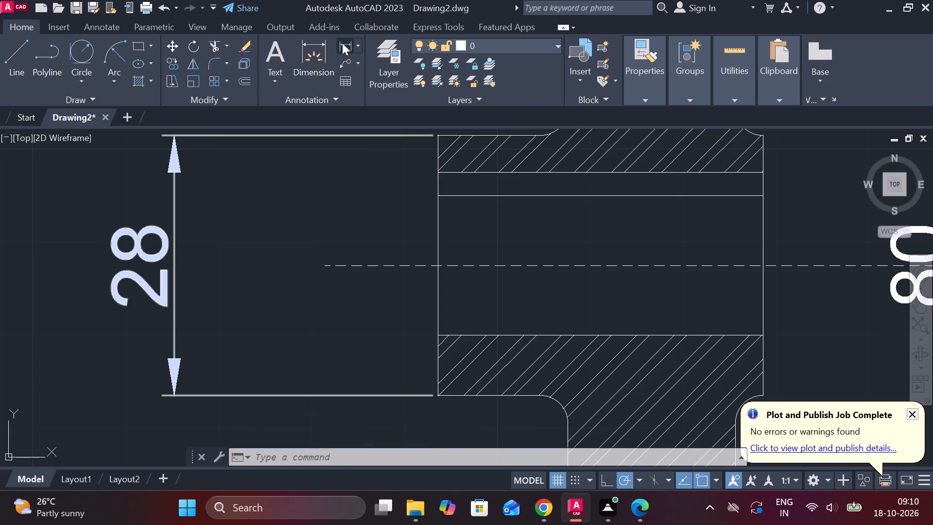
{"action": "left_click", "coordinate": [507, 199]}
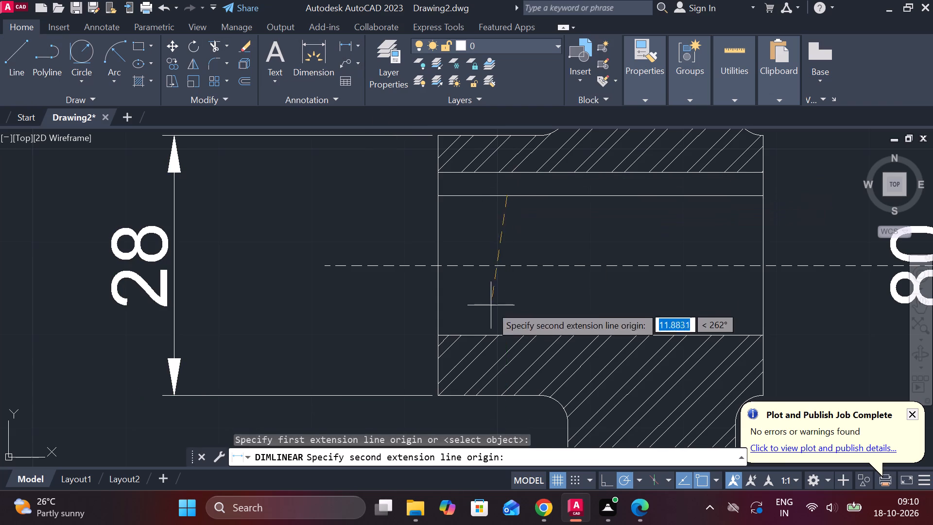
{"action": "left_click", "coordinate": [509, 344]}
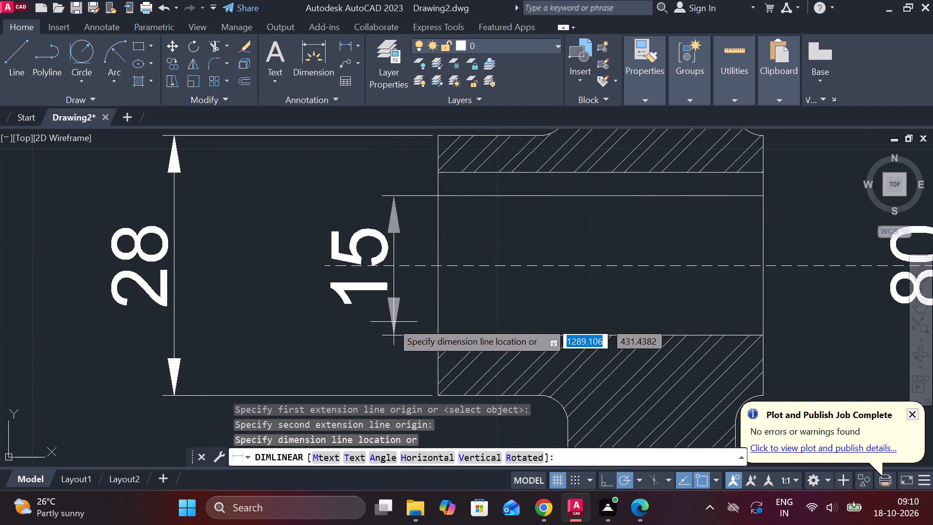
{"action": "scroll", "coordinate": [363, 322], "scroll_direction": "down", "scroll_amount": 1}
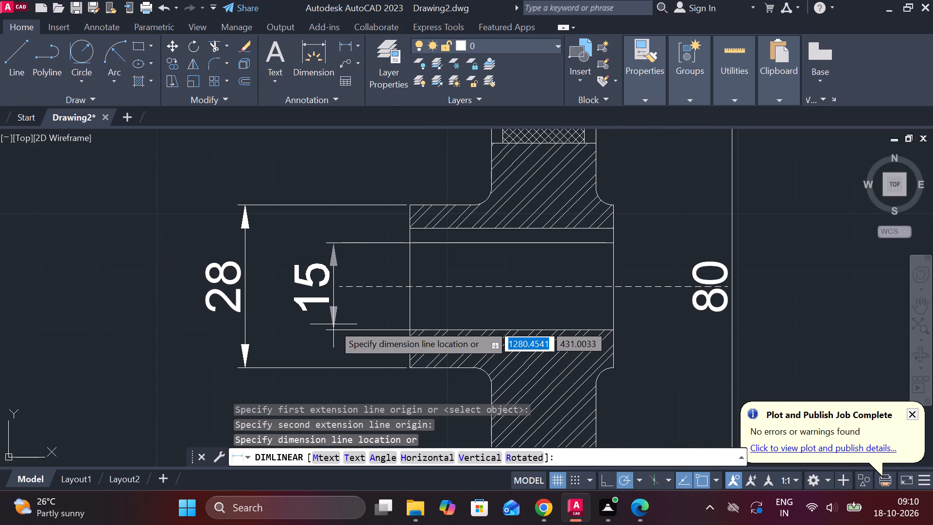
{"action": "left_click", "coordinate": [333, 324]}
Add a horizontal linear dimension for the hub's full width, from end face to end face, placed below the part.
{"action": "middle_click_drag", "start_coordinate": [336, 323], "coordinate": [294, 108]}
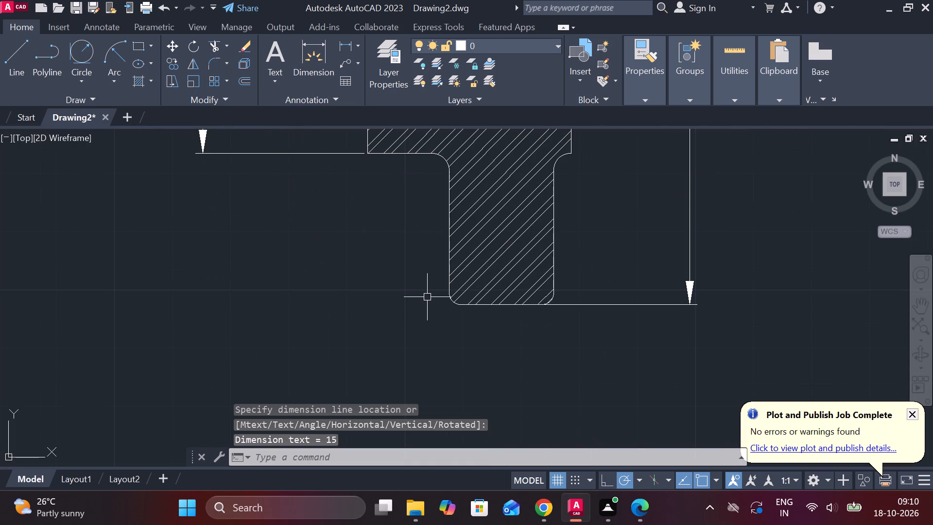
{"action": "key", "text": "space"}
{"action": "left_click", "coordinate": [369, 154]}
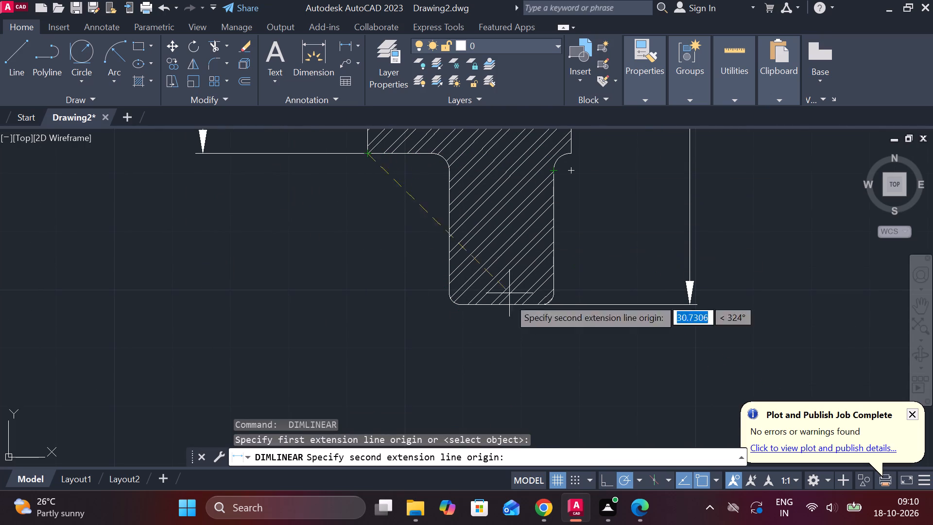
{"action": "left_click", "coordinate": [567, 155]}
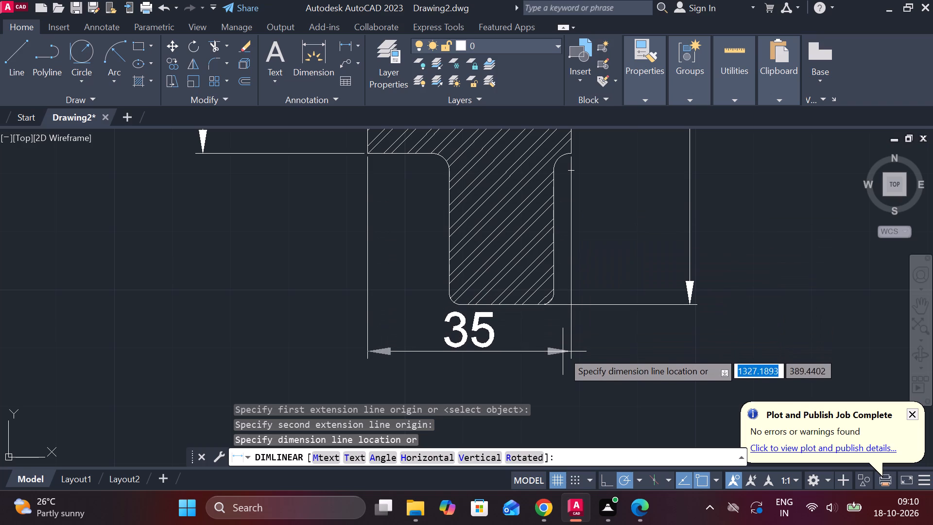
{"action": "left_click", "coordinate": [560, 378]}
Add a horizontal linear dimension from the upright's right edge to the hub's right end face, placed just above the hub width dimension.
{"action": "key", "text": "space"}
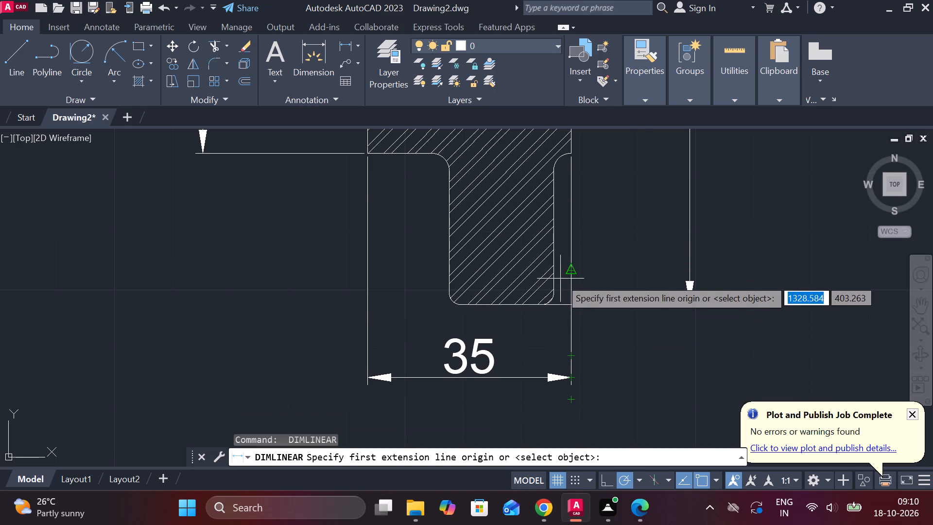
{"action": "scroll", "coordinate": [559, 285], "scroll_direction": "up", "scroll_amount": 2}
{"action": "left_click", "coordinate": [547, 267]}
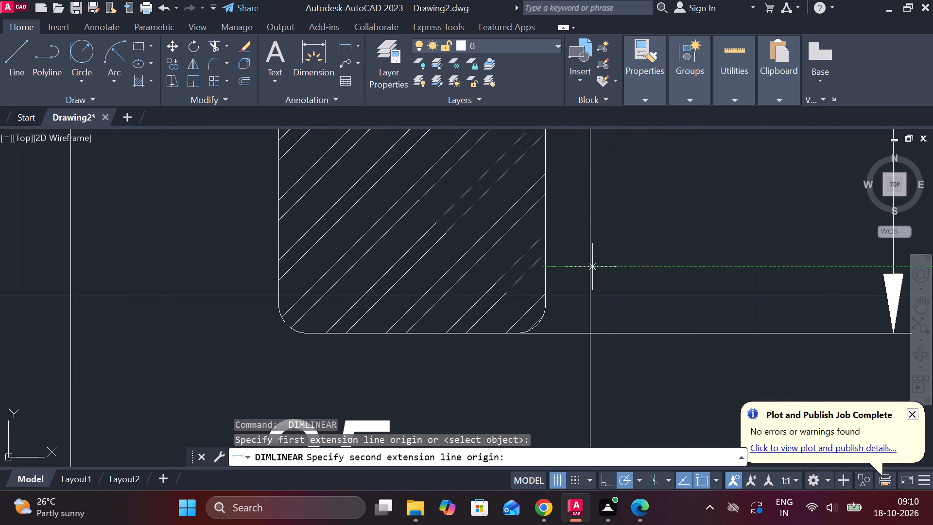
{"action": "left_click", "coordinate": [596, 267]}
{"action": "middle_click_drag", "start_coordinate": [591, 383], "coordinate": [570, 293]}
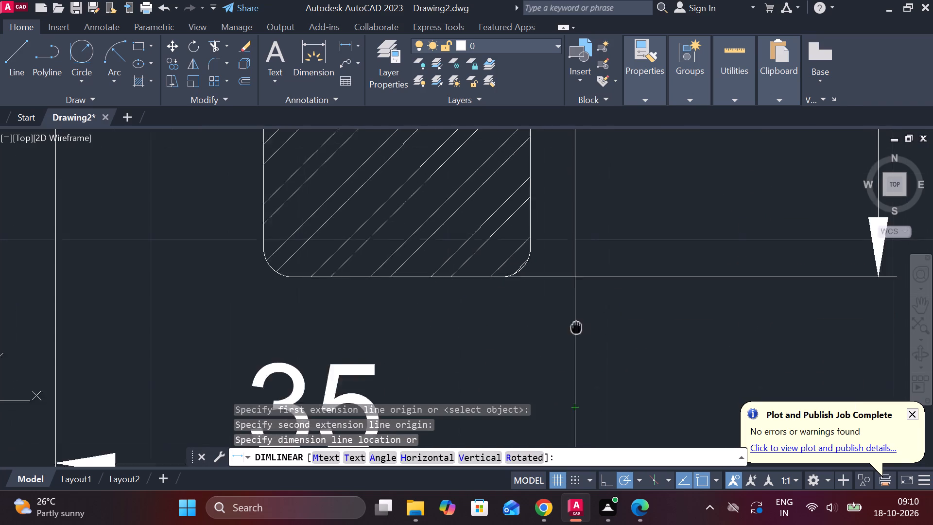
{"action": "middle_click_drag", "start_coordinate": [570, 293], "coordinate": [569, 285]}
{"action": "scroll", "coordinate": [568, 277], "scroll_direction": "down", "scroll_amount": 1}
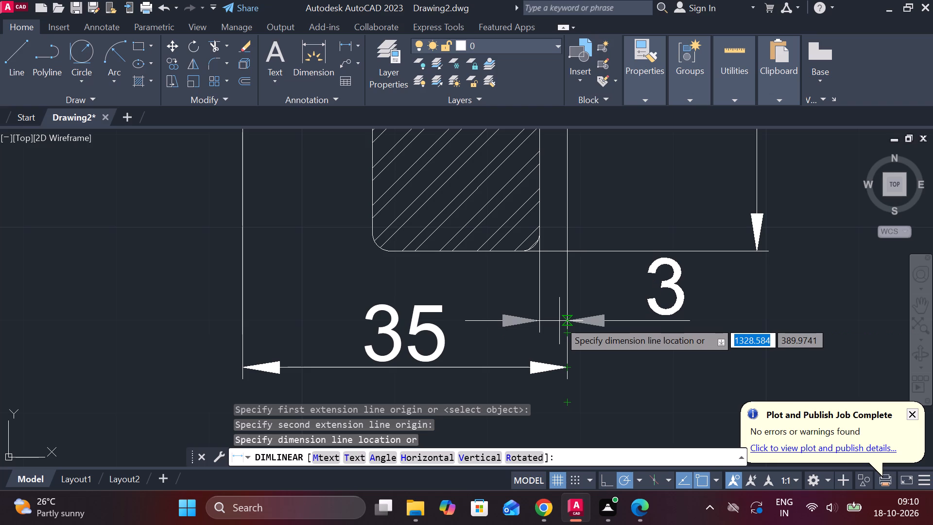
{"action": "left_click", "coordinate": [559, 321]}
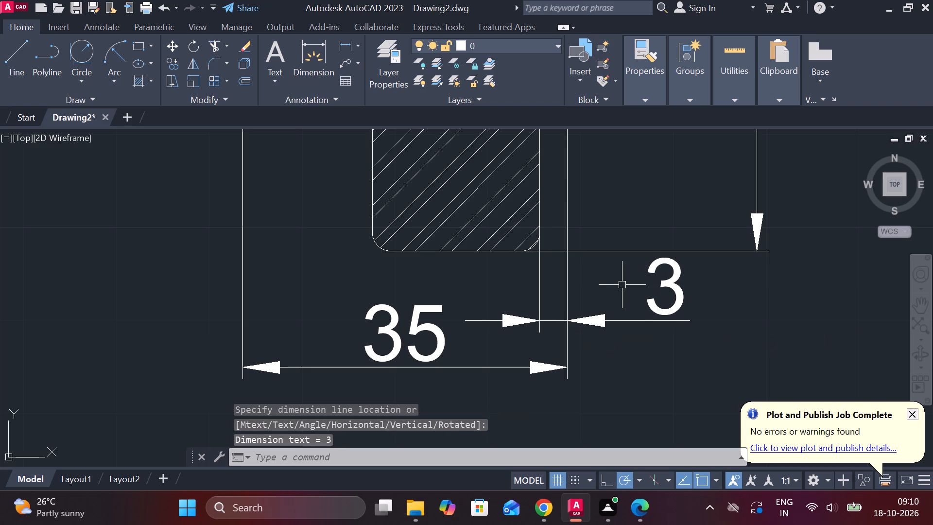
Insert a diameter symbol before the hub's outer height dimension text so it reads Ø28.
{"action": "scroll", "coordinate": [622, 283], "scroll_direction": "down", "scroll_amount": 1}
{"action": "middle_click_drag", "start_coordinate": [622, 283], "coordinate": [610, 391]}
{"action": "scroll", "coordinate": [609, 316], "scroll_direction": "down", "scroll_amount": 1}
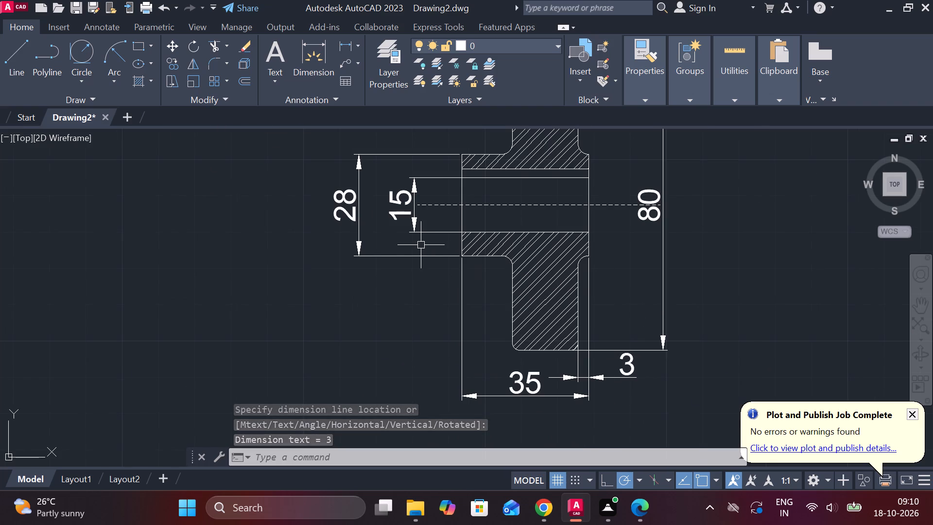
{"action": "key", "text": "Escape"}
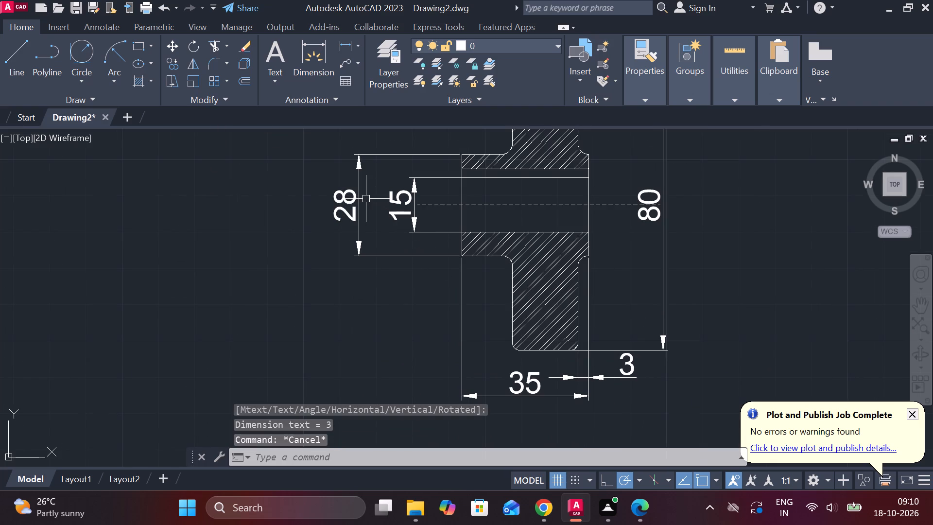
{"action": "left_click", "coordinate": [345, 198]}
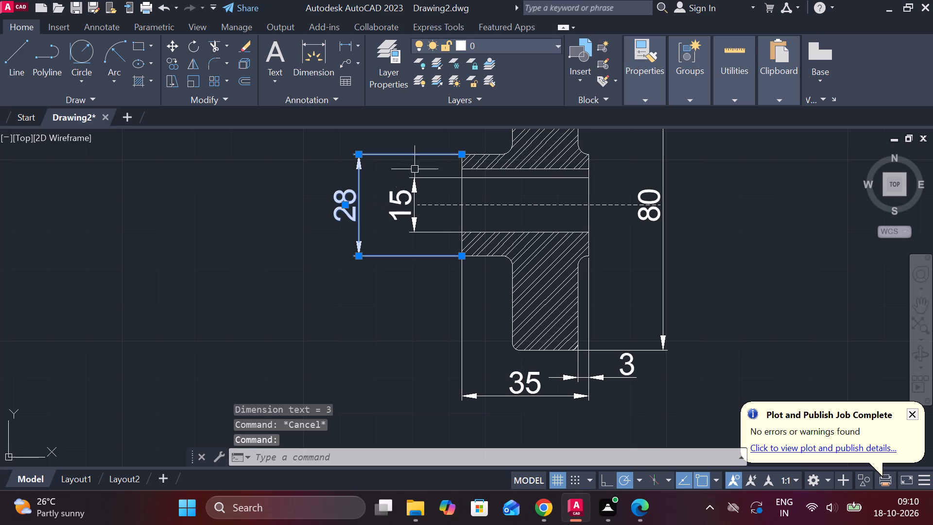
{"action": "key", "text": "Escape"}
{"action": "double_click", "coordinate": [348, 194]}
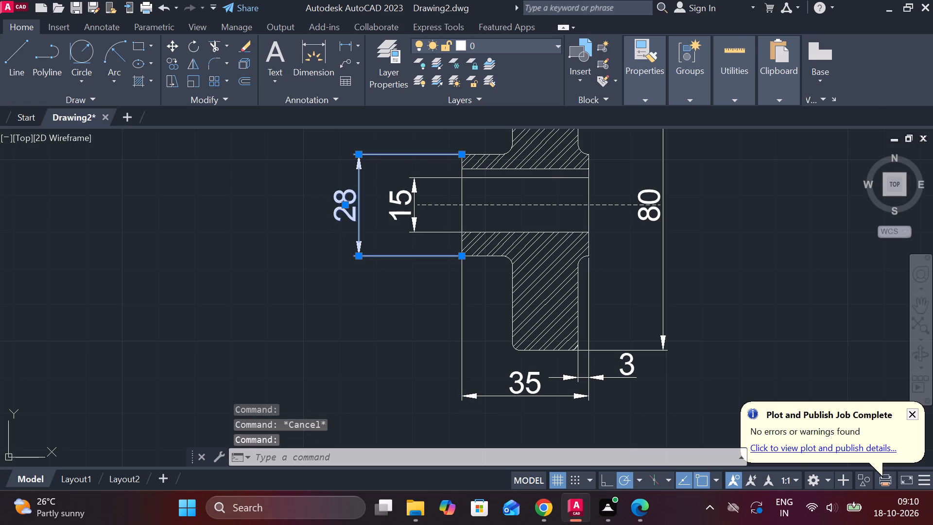
{"action": "left_click", "coordinate": [623, 83]}
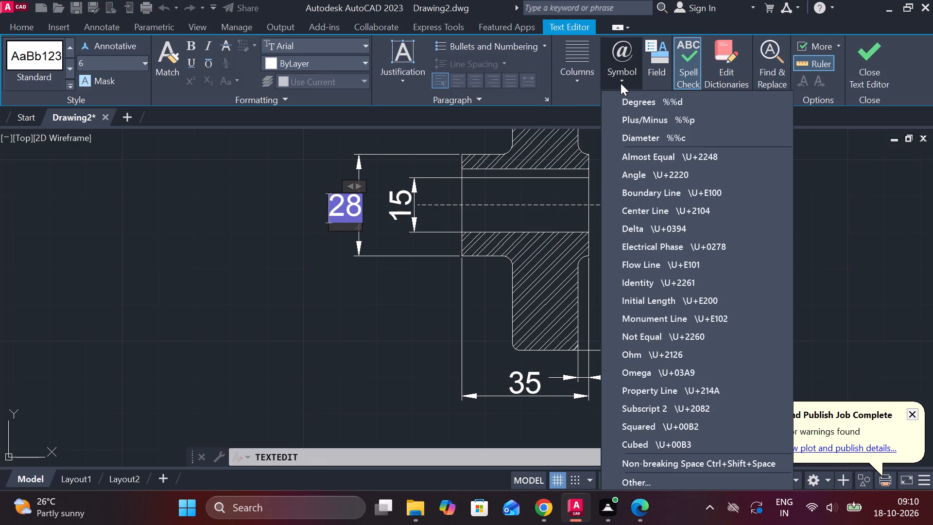
{"action": "left_click", "coordinate": [659, 135]}
{"action": "left_click", "coordinate": [864, 66]}
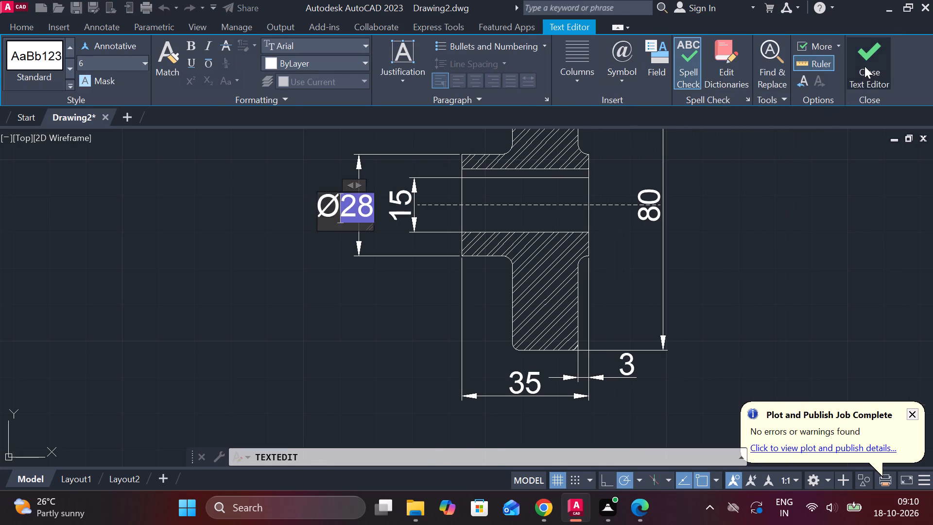
Insert a diameter symbol before the bore's height dimension text so it reads Ø15.
{"action": "double_click", "coordinate": [405, 196]}
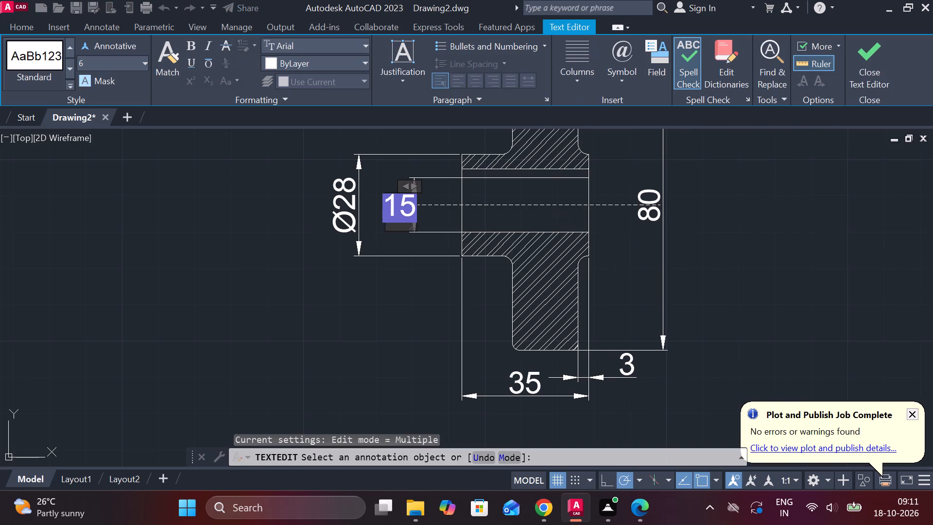
{"action": "left_click", "coordinate": [625, 78]}
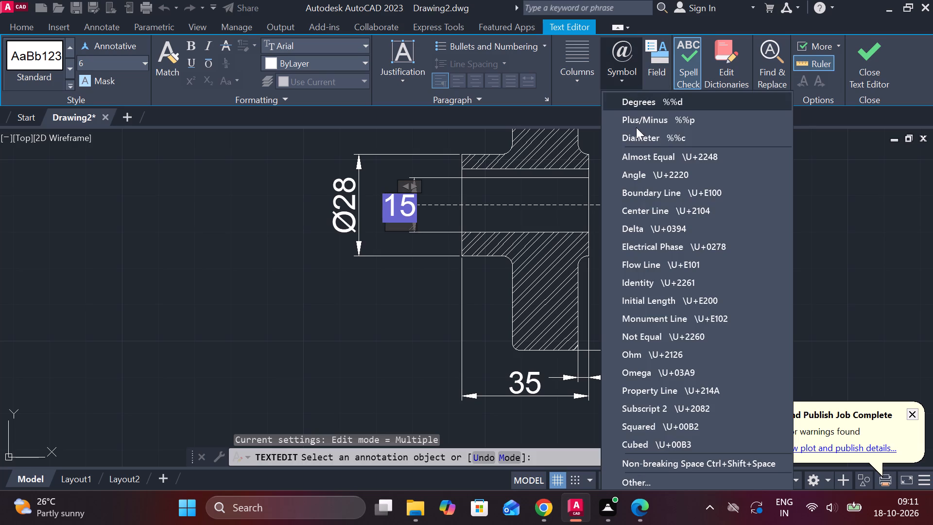
{"action": "left_click", "coordinate": [635, 132]}
{"action": "left_click", "coordinate": [866, 60]}
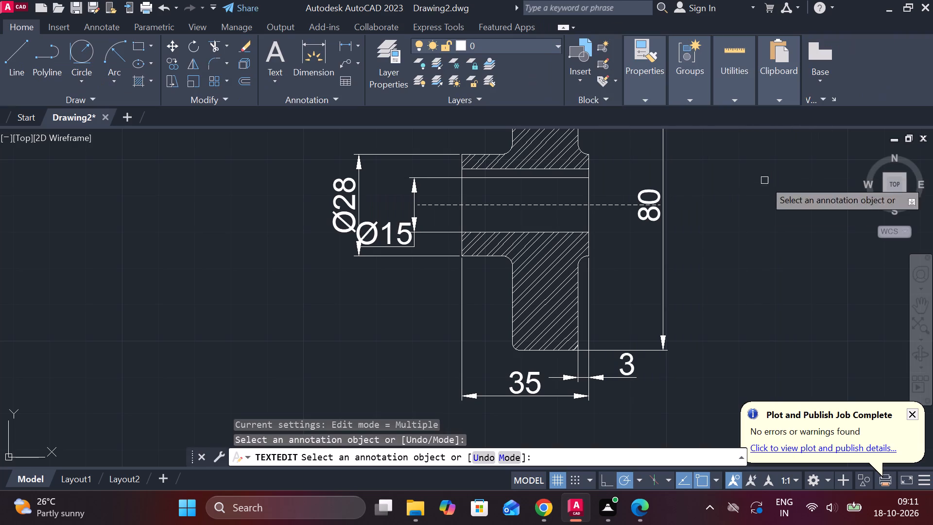
{"action": "scroll", "coordinate": [346, 276], "scroll_direction": "up", "scroll_amount": 1}
{"action": "middle_click_drag", "start_coordinate": [347, 277], "coordinate": [266, 391]}
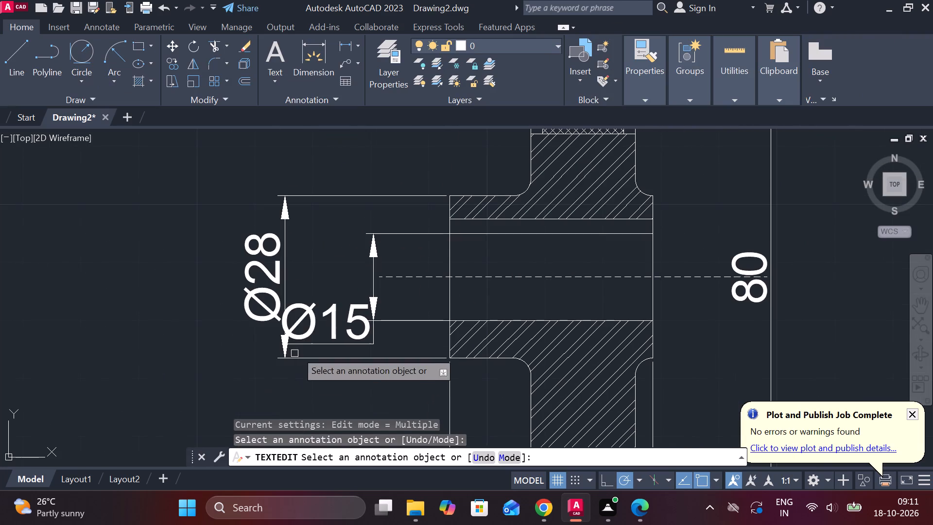
{"action": "key", "text": "Escape"}
Reposition the Ø15 bore dimension closer to the hub's end face, with its text centred along the dimension line.
{"action": "left_click", "coordinate": [374, 264]}
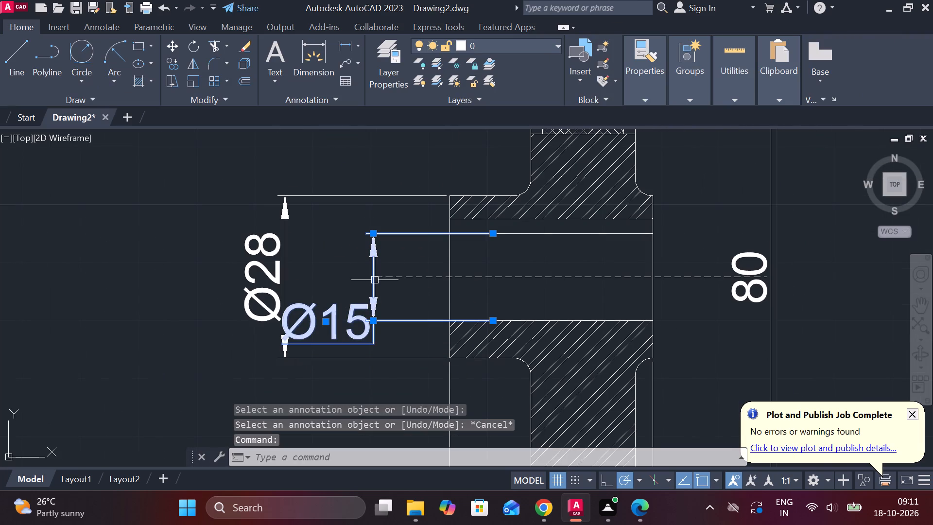
{"action": "left_click", "coordinate": [325, 324]}
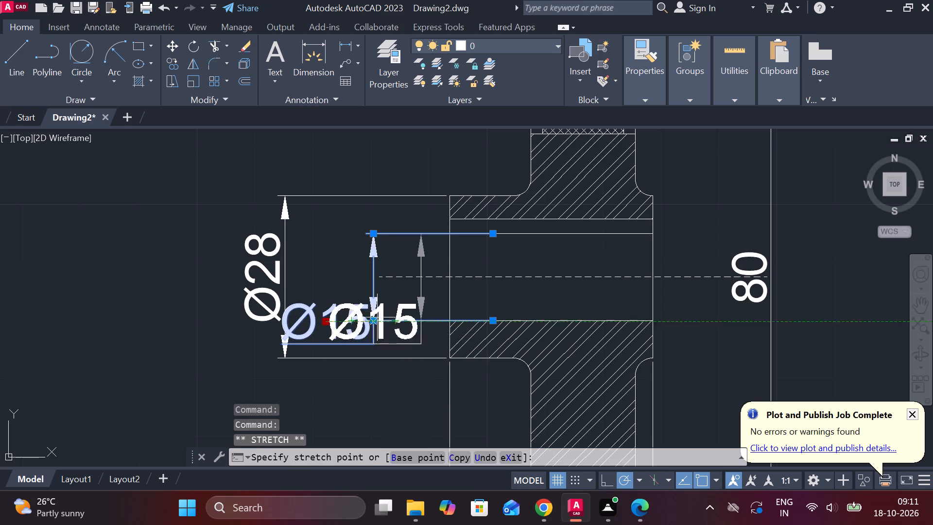
{"action": "left_click", "coordinate": [414, 286]}
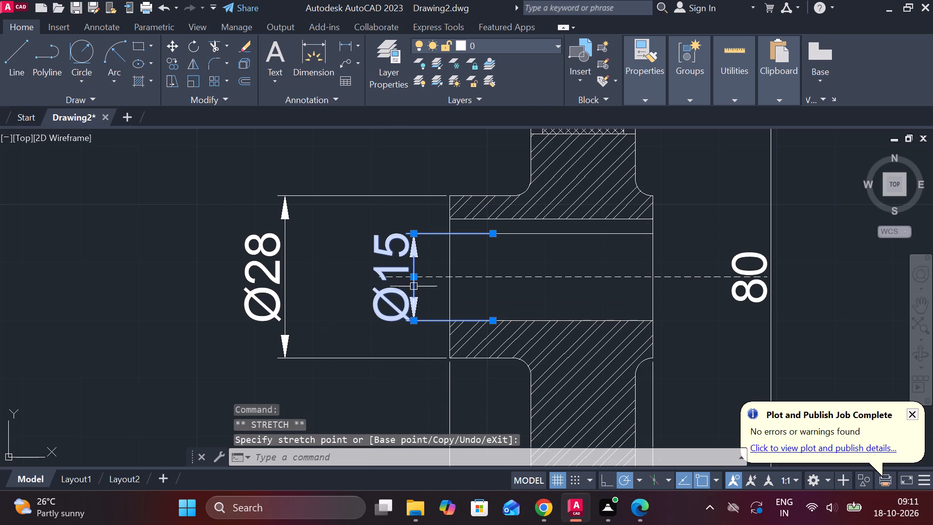
{"action": "key", "text": "Escape"}
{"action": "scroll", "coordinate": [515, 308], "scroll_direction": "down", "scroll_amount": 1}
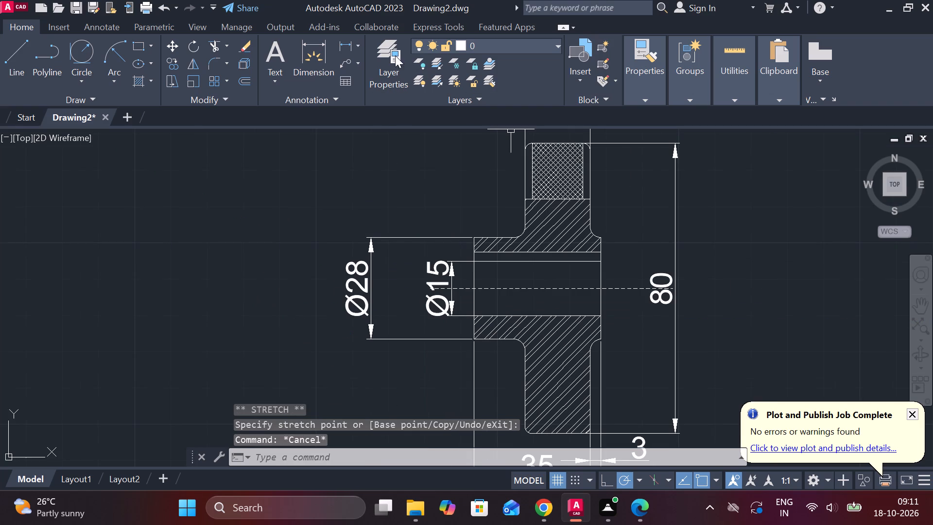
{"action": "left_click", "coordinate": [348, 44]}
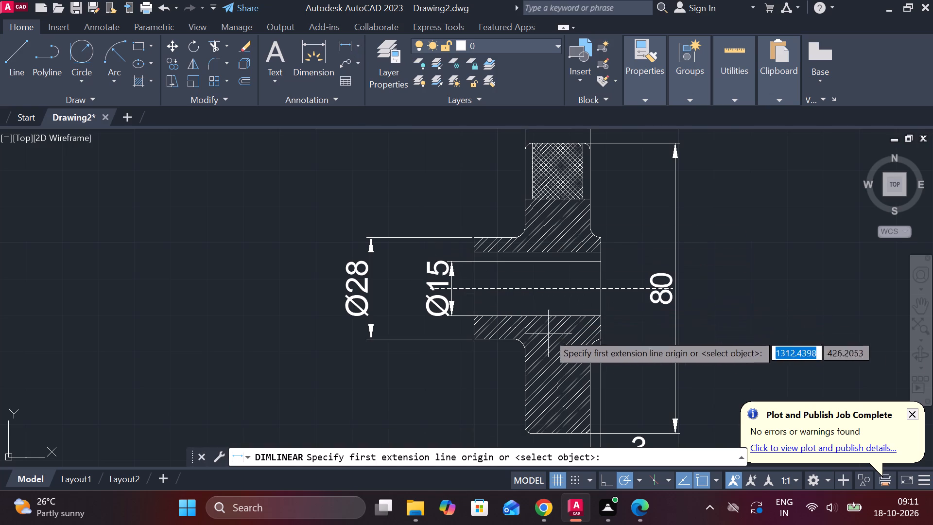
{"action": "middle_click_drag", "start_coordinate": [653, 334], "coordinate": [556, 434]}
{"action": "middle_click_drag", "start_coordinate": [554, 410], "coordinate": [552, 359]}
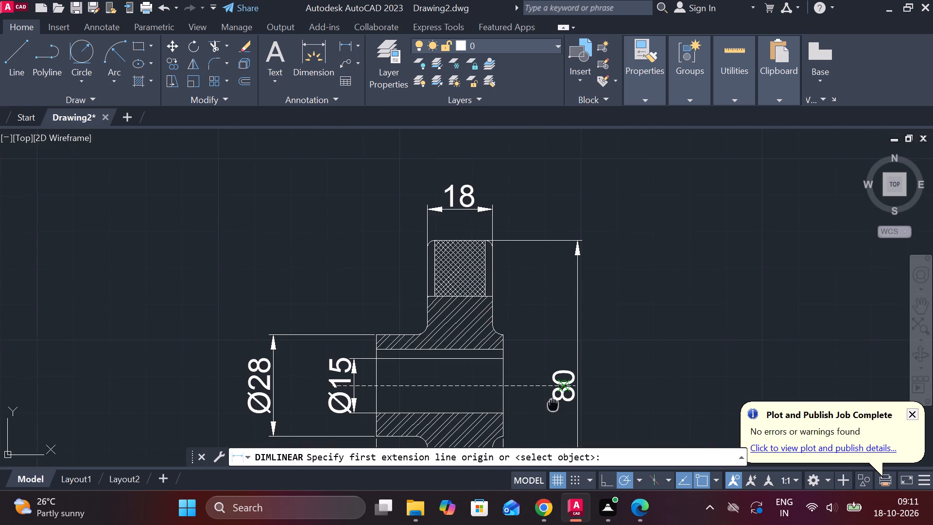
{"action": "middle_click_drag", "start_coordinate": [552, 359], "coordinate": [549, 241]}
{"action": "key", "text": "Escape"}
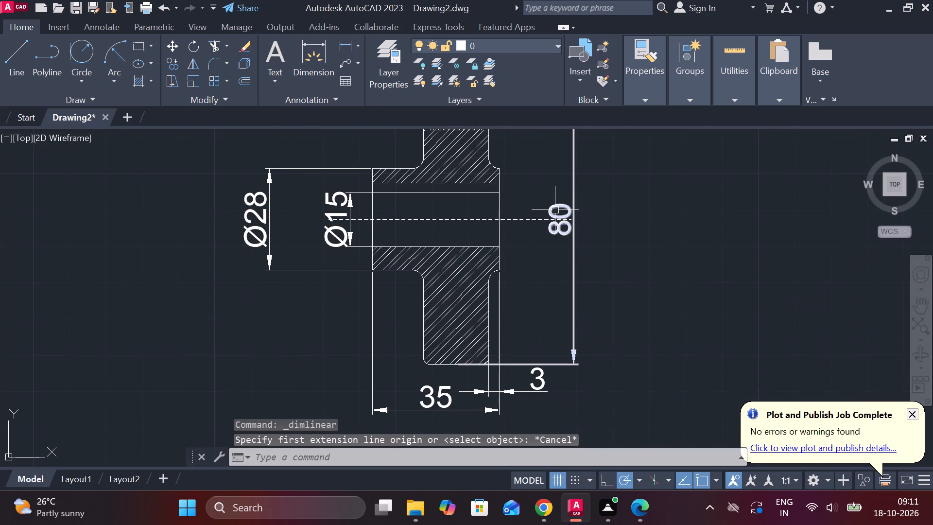
Insert a diameter symbol before the flange's overall height dimension text so it reads Ø80.
{"action": "double_click", "coordinate": [555, 210]}
{"action": "left_click", "coordinate": [634, 77]}
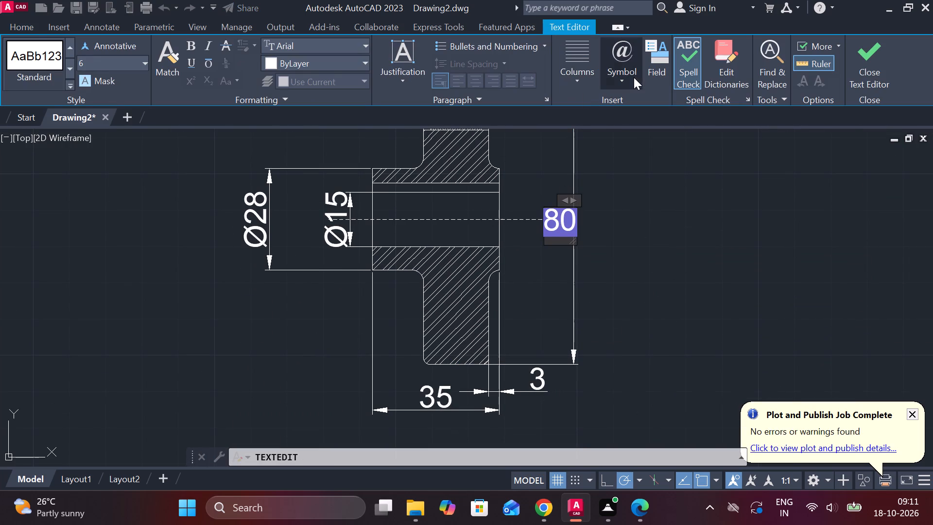
{"action": "left_click", "coordinate": [644, 138]}
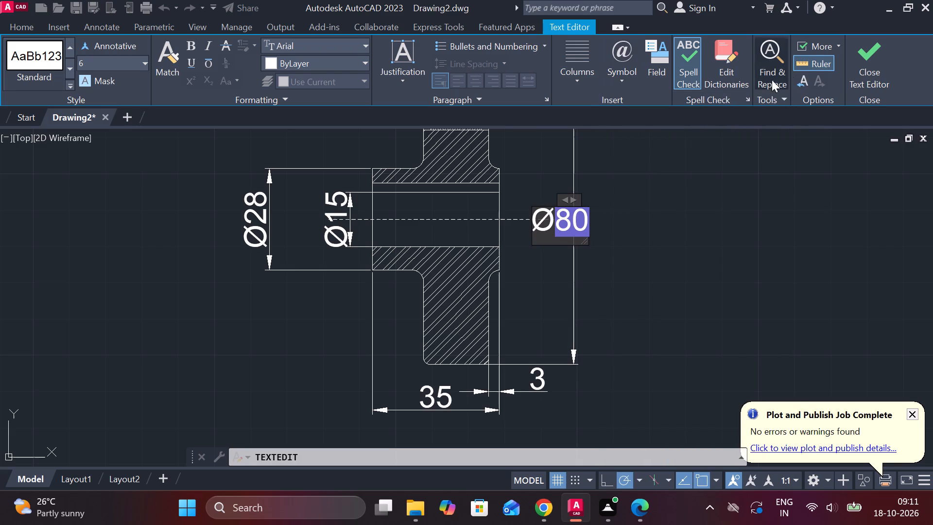
{"action": "left_click", "coordinate": [858, 66]}
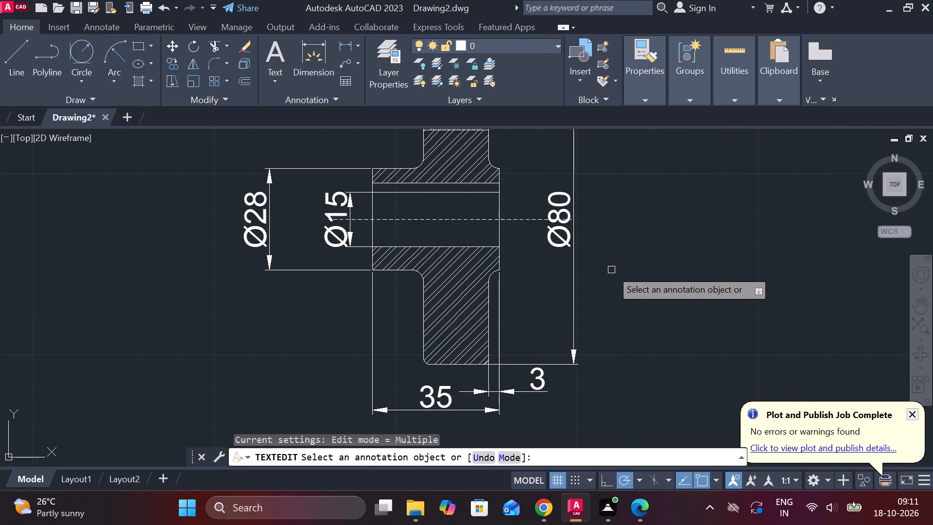
Add a multileader pointing to the keyway line above the bore, landing up beside the flange, with the text KEY WAY 5*2.5.
{"action": "scroll", "coordinate": [611, 270], "scroll_direction": "down", "scroll_amount": 1}
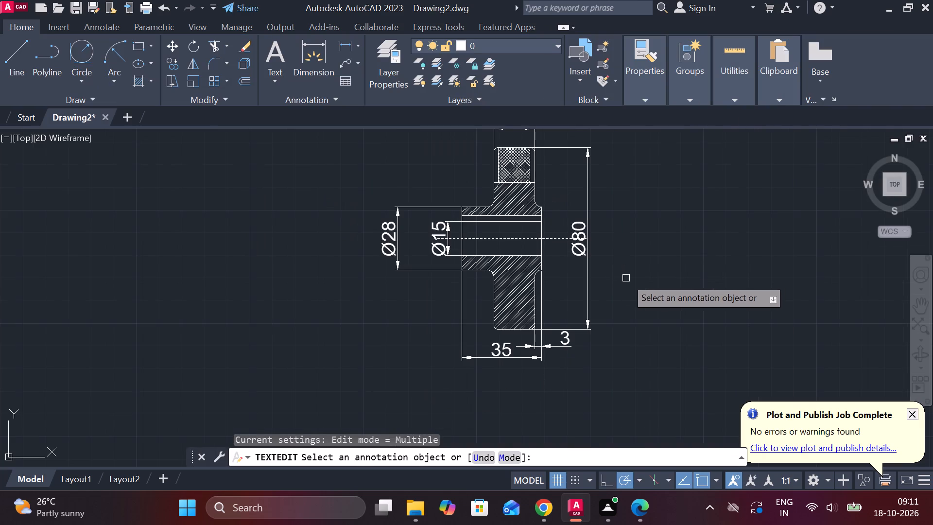
{"action": "middle_click_drag", "start_coordinate": [626, 278], "coordinate": [596, 344]}
{"action": "scroll", "coordinate": [626, 278], "scroll_direction": "down", "scroll_amount": 1}
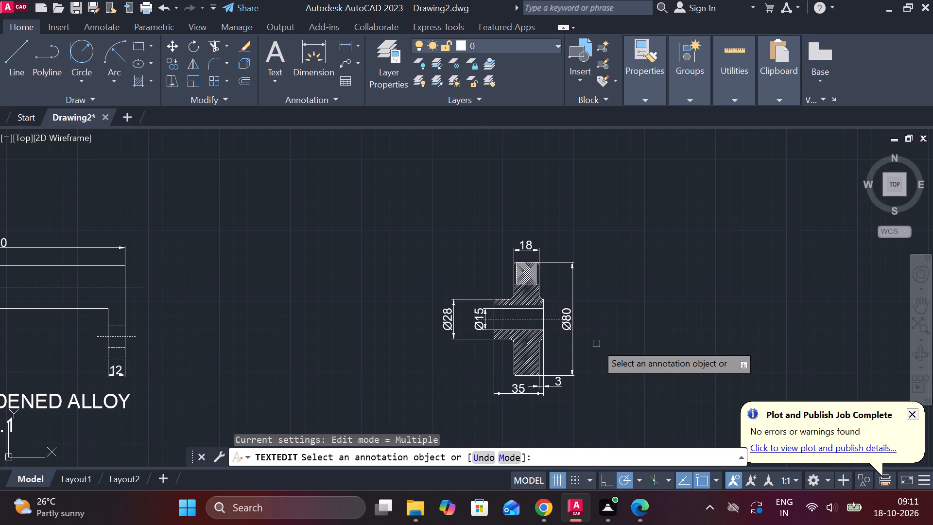
{"action": "scroll", "coordinate": [499, 285], "scroll_direction": "up", "scroll_amount": 1}
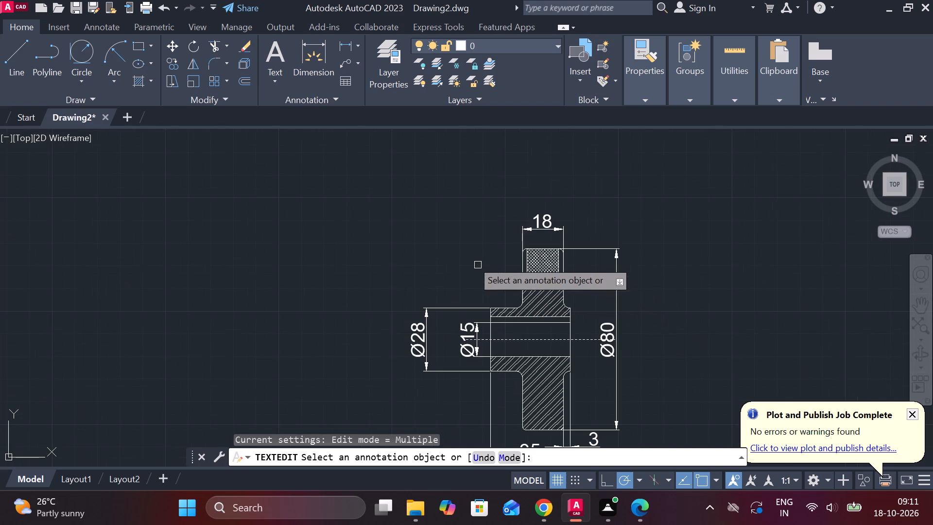
{"action": "left_click", "coordinate": [343, 60]}
{"action": "scroll", "coordinate": [501, 310], "scroll_direction": "up", "scroll_amount": 2}
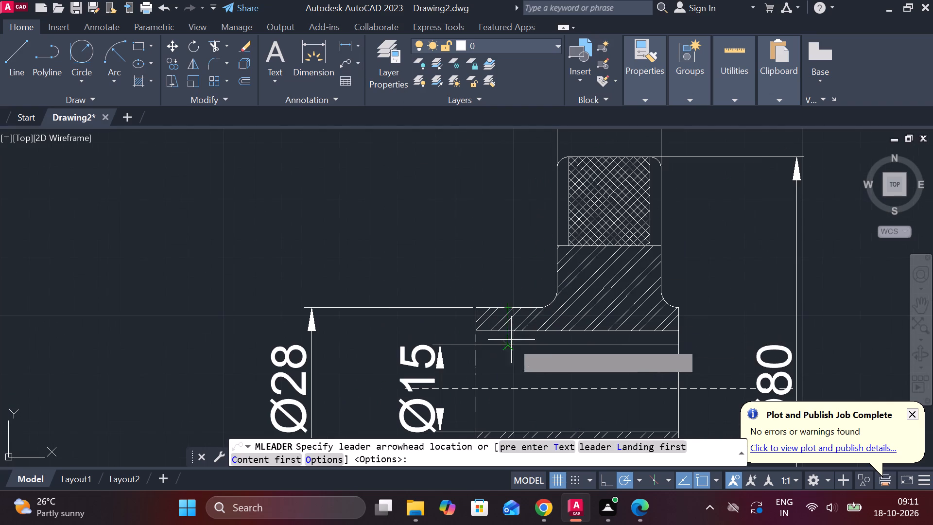
{"action": "left_click", "coordinate": [542, 329]}
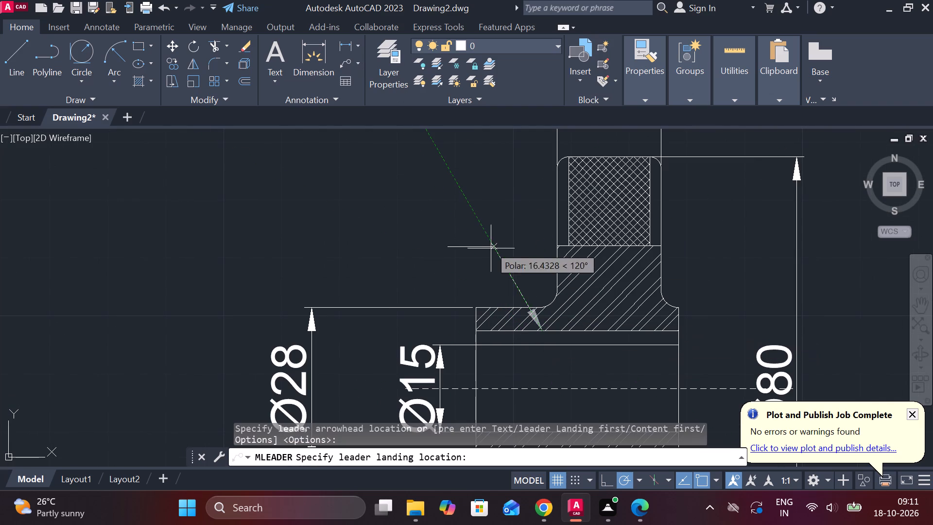
{"action": "left_click", "coordinate": [475, 231]}
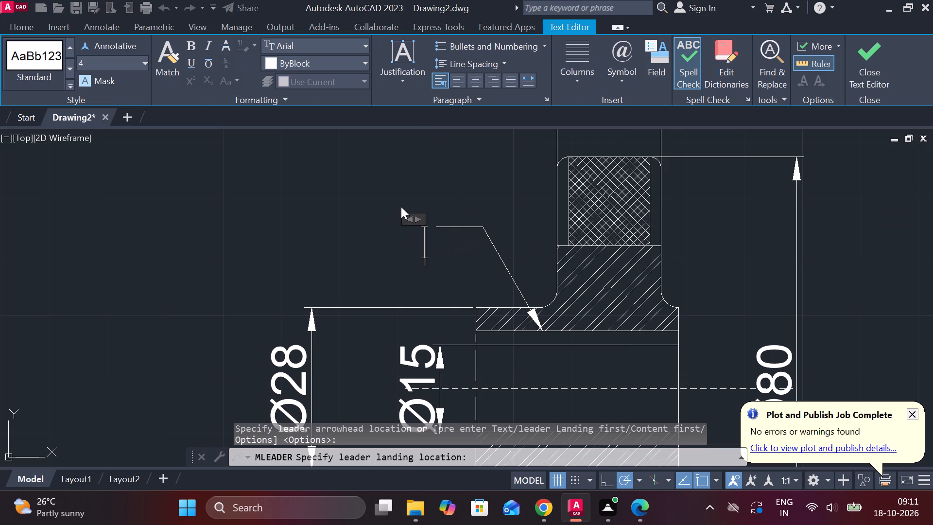
{"action": "type", "text": "KEY WAY"}
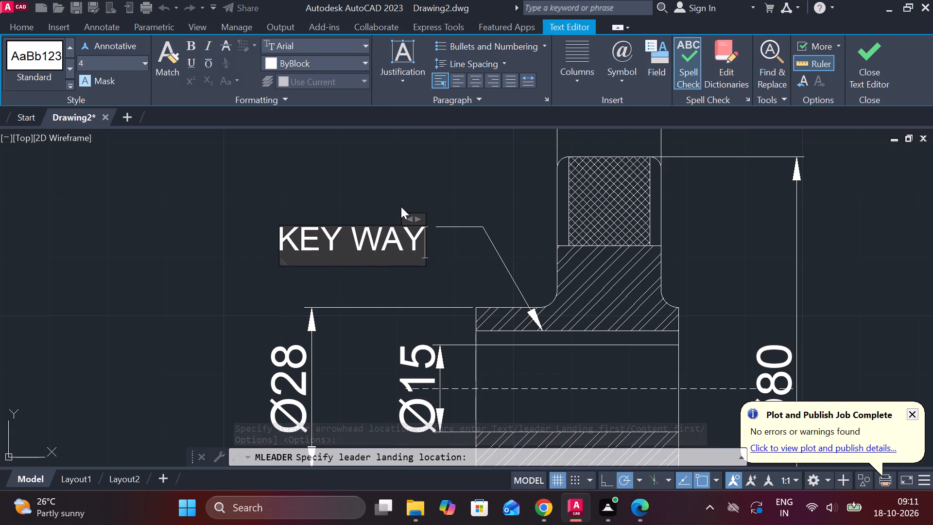
{"action": "key", "text": "space"}
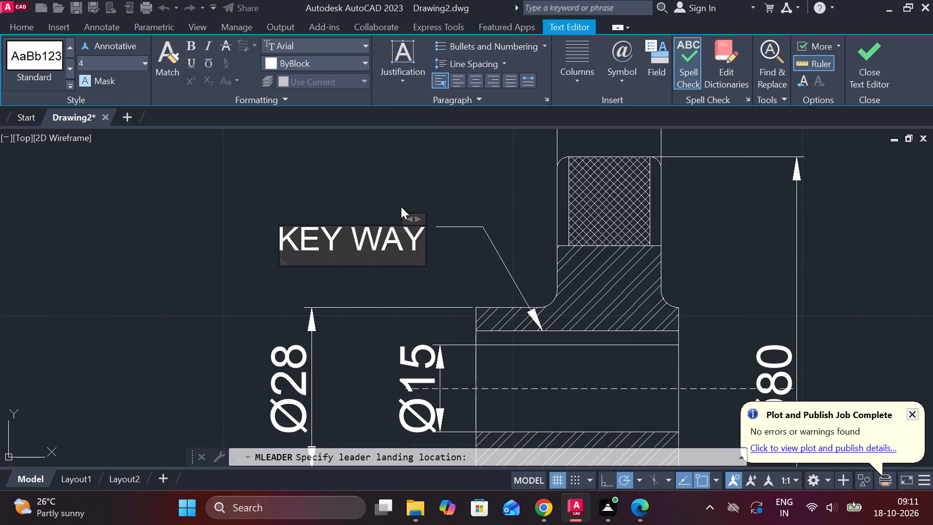
{"action": "key", "text": "5"}
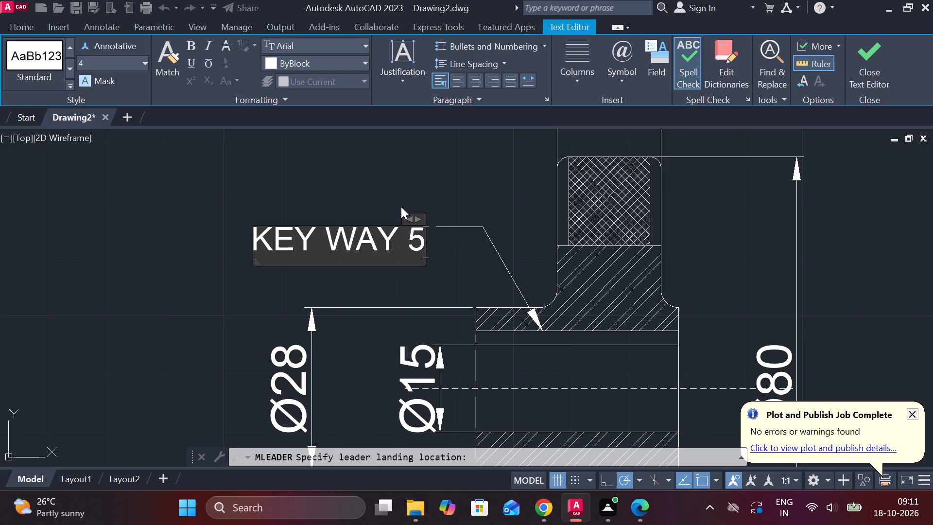
{"action": "key", "text": "shift+asterisk"}
{"action": "type", "text": "25"}
{"action": "key", "text": "BackSpace"}
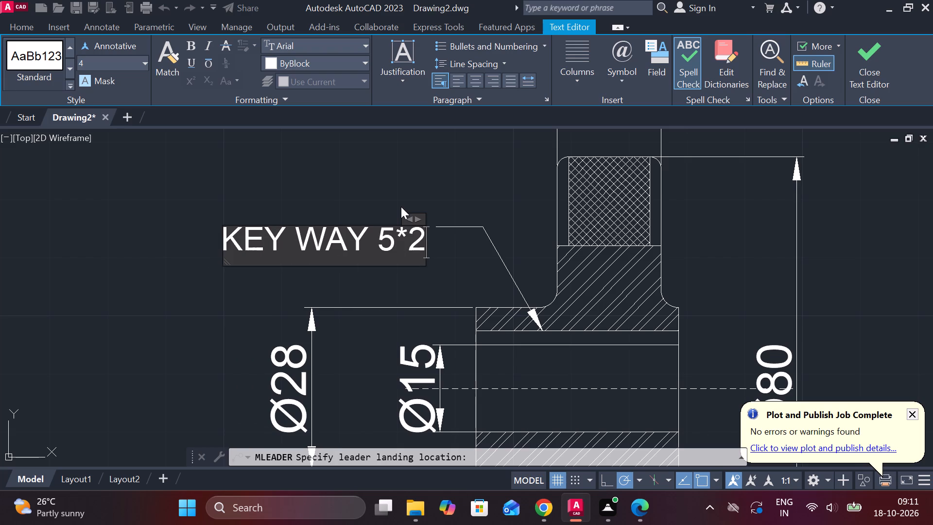
{"action": "type", "text": ".5"}
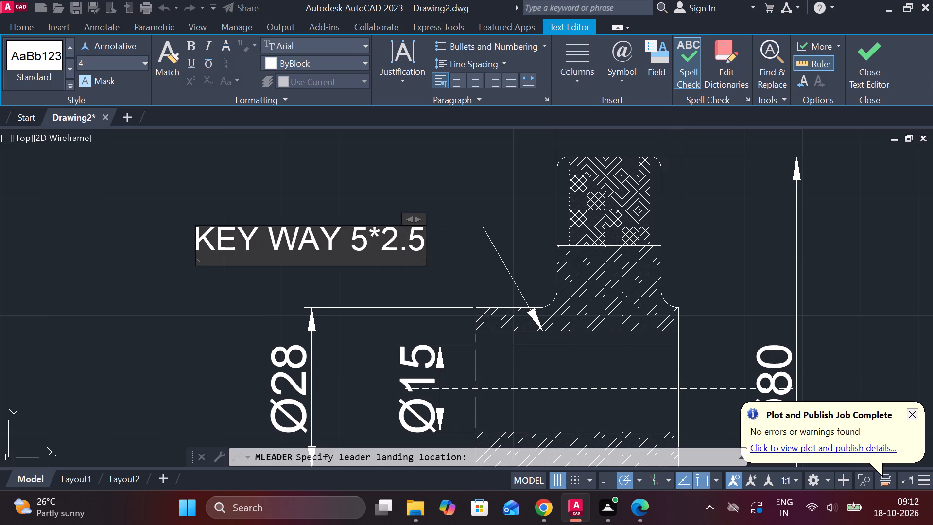
{"action": "left_click", "coordinate": [848, 70]}
Copy the title "1.BODY (CAST IRON) NO.1" and paste it beneath the third part's 35 mm hub width dimension.
{"action": "scroll", "coordinate": [726, 264], "scroll_direction": "down", "scroll_amount": 3}
{"action": "middle_click_drag", "start_coordinate": [726, 264], "coordinate": [629, 185]}
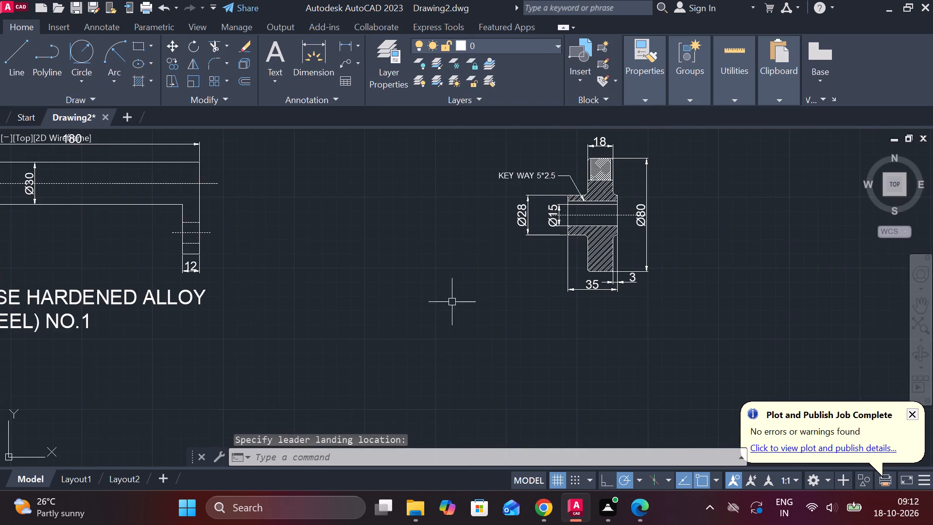
{"action": "scroll", "coordinate": [452, 302], "scroll_direction": "down", "scroll_amount": 1}
{"action": "middle_click_drag", "start_coordinate": [415, 306], "coordinate": [482, 314]}
{"action": "scroll", "coordinate": [464, 314], "scroll_direction": "down", "scroll_amount": 1}
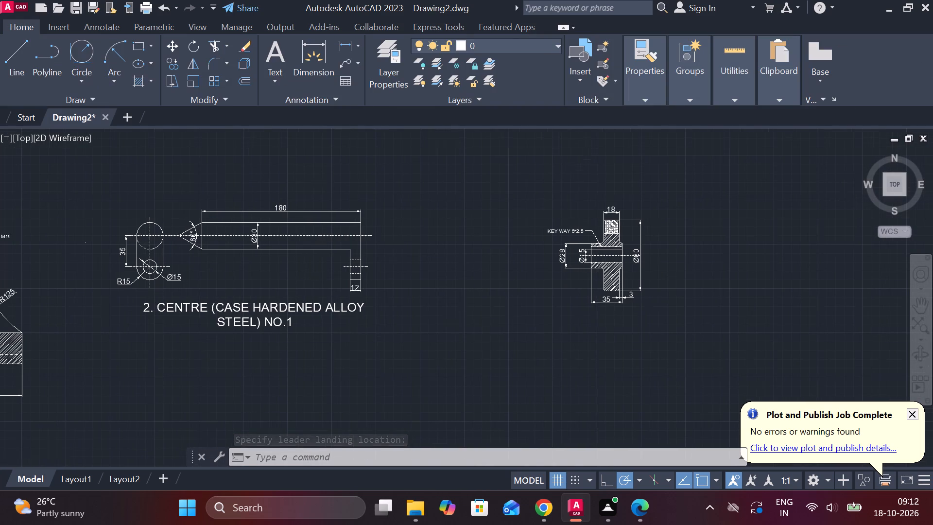
{"action": "middle_click_drag", "start_coordinate": [454, 333], "coordinate": [700, 300]}
{"action": "left_click", "coordinate": [323, 353]}
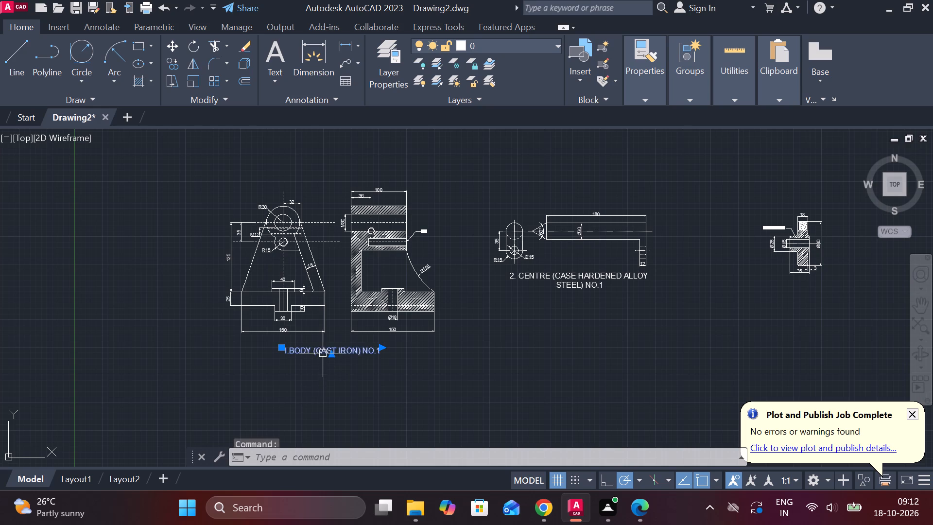
{"action": "key", "text": "ctrl+c"}
{"action": "middle_click_drag", "start_coordinate": [651, 373], "coordinate": [537, 399]}
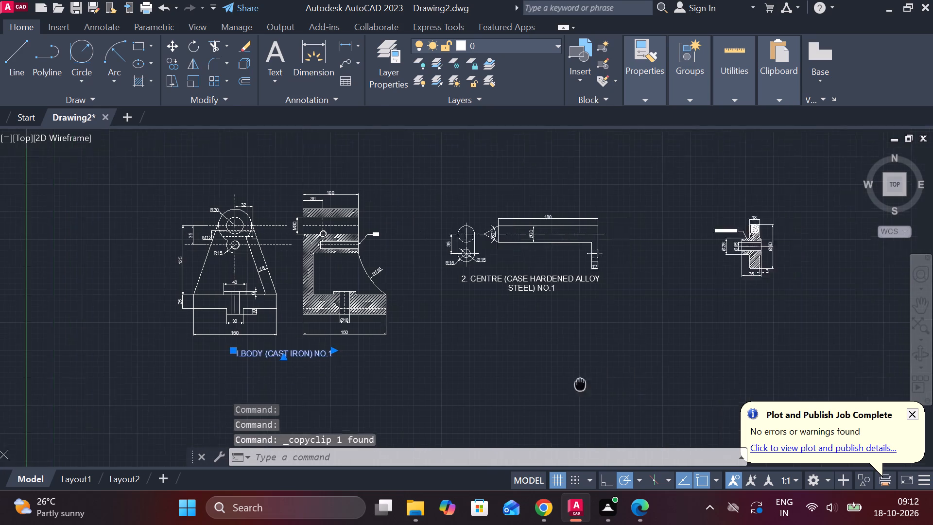
{"action": "middle_click_drag", "start_coordinate": [537, 399], "coordinate": [508, 407]}
{"action": "key", "text": "ctrl+v"}
{"action": "scroll", "coordinate": [657, 335], "scroll_direction": "up", "scroll_amount": 2}
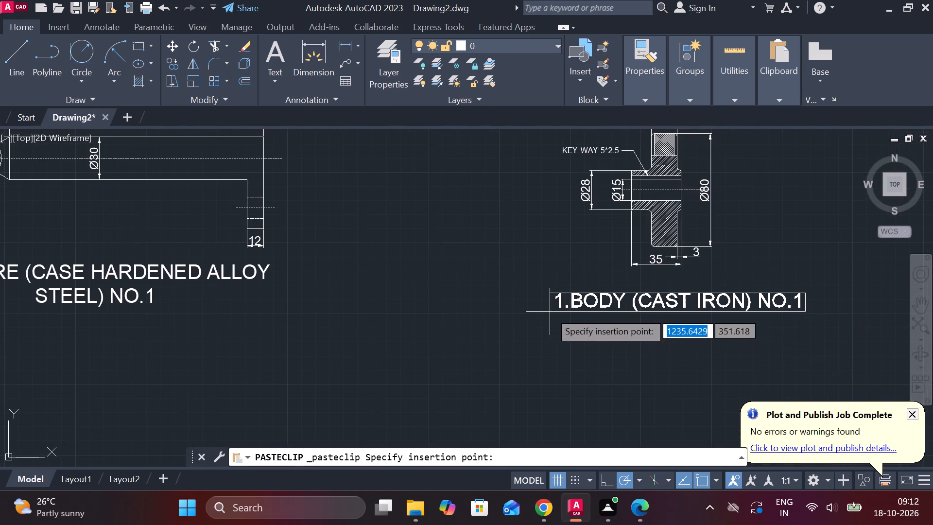
{"action": "scroll", "coordinate": [550, 311], "scroll_direction": "up", "scroll_amount": 1}
{"action": "middle_click_drag", "start_coordinate": [550, 311], "coordinate": [376, 346]}
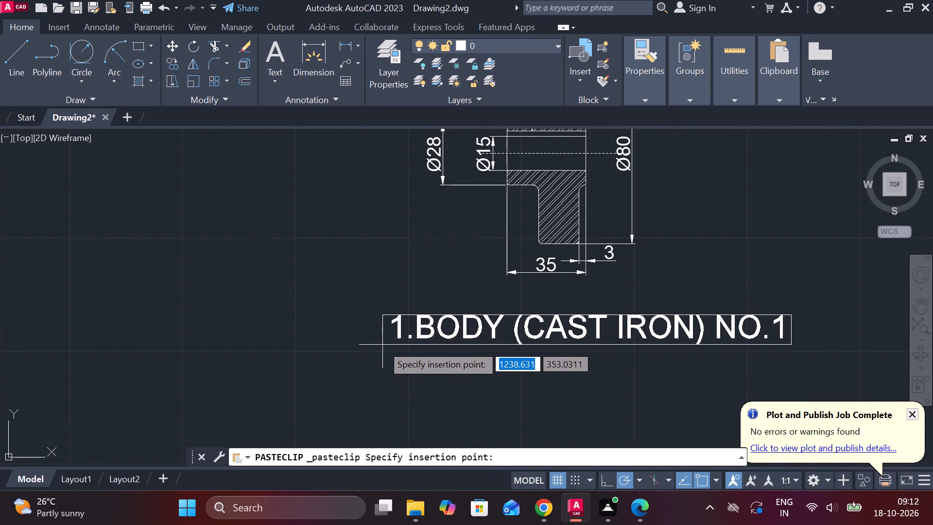
{"action": "left_click", "coordinate": [373, 338]}
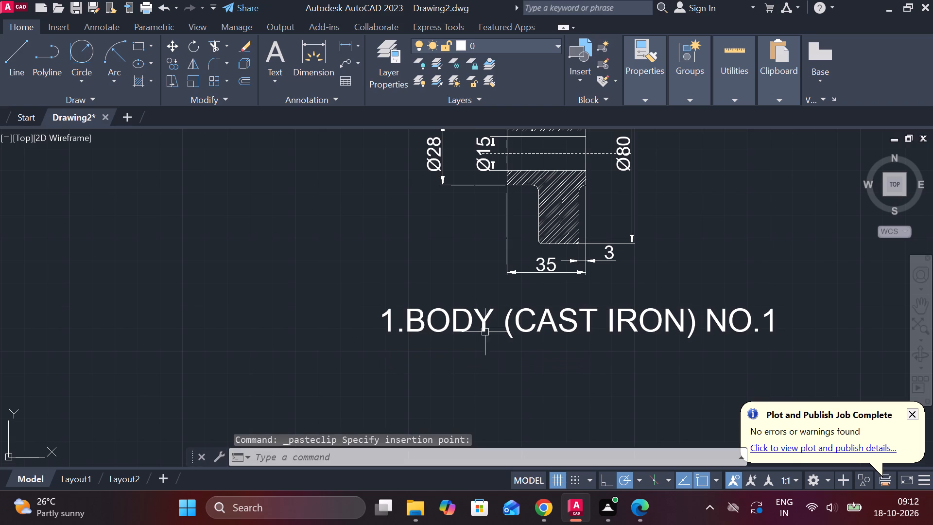
Change the copied title beneath the third part to read 3.HAND WHEEL (CAST STEEL) NO.1.
{"action": "double_click", "coordinate": [546, 317]}
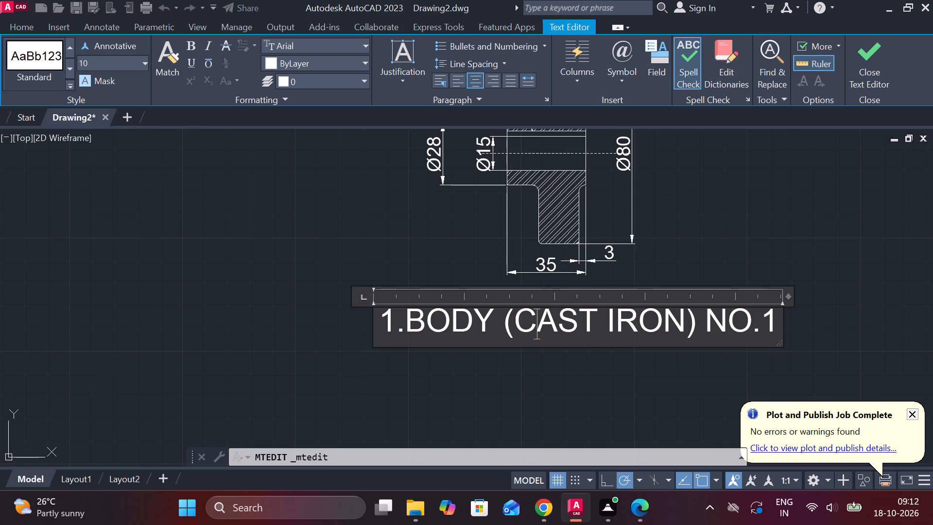
{"action": "left_click", "coordinate": [494, 318]}
{"action": "key", "text": "BackSpace"}
{"action": "key", "text": "BackSpace"}
{"action": "key", "text": "BackSpace"}
{"action": "key", "text": "BackSpace"}
{"action": "key", "text": "BackSpace"}
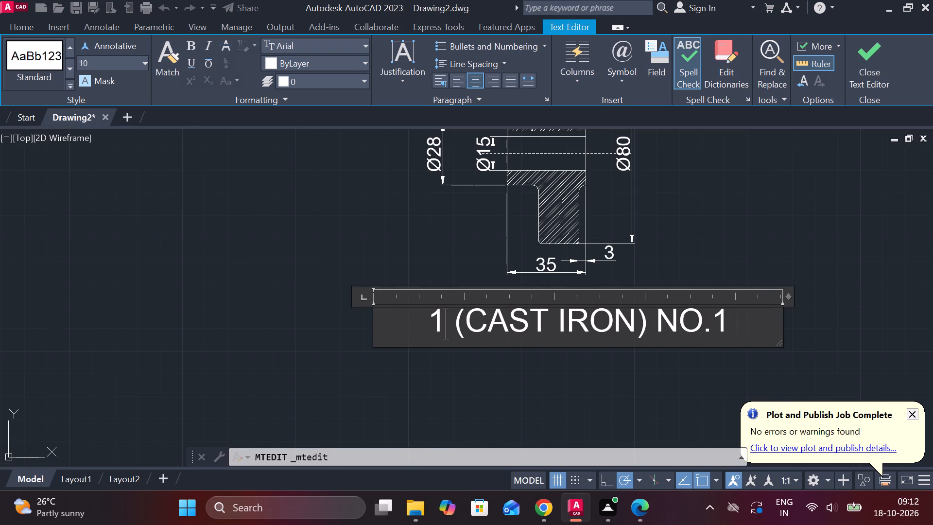
{"action": "key", "text": "BackSpace"}
{"action": "key", "text": "3"}
{"action": "key", "text": "period"}
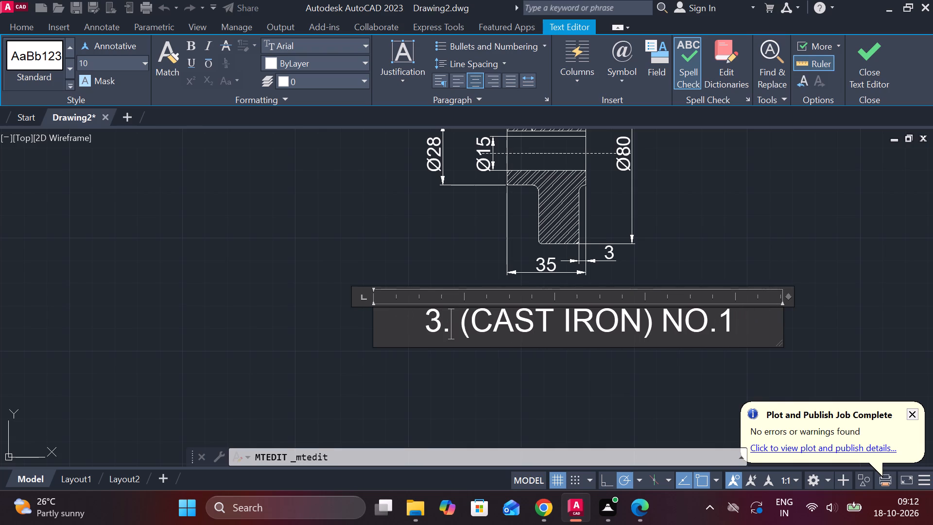
{"action": "type", "text": "HA"}
{"action": "type", "text": "ND WHEEL"}
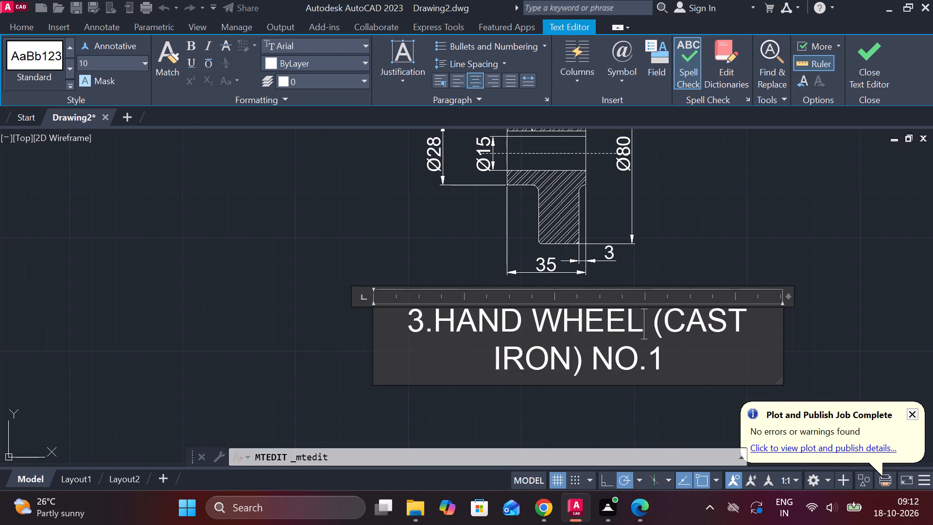
{"action": "left_click", "coordinate": [570, 367]}
{"action": "key", "text": "BackSpace"}
{"action": "key", "text": "BackSpace"}
{"action": "key", "text": "BackSpace"}
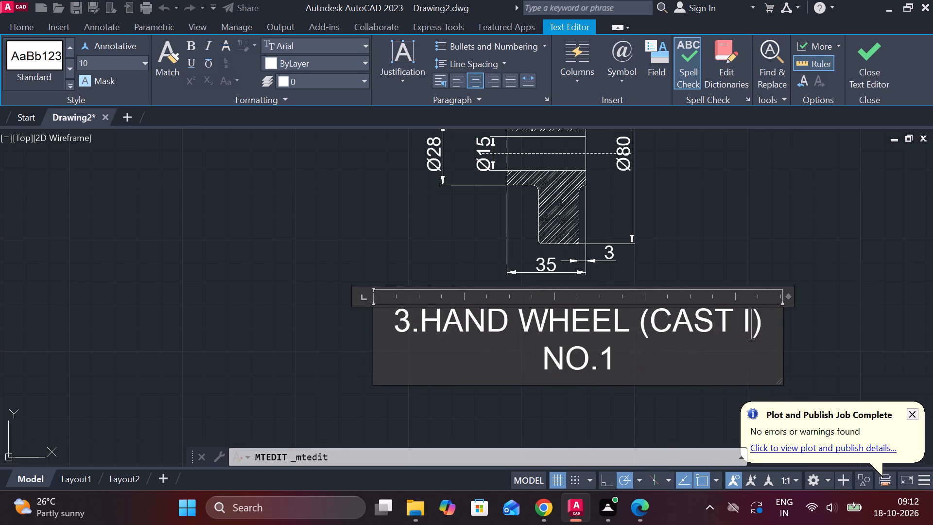
{"action": "key", "text": "BackSpace"}
{"action": "key", "text": "BackSpace"}
{"action": "key", "text": "space"}
{"action": "type", "text": "STEEL"}
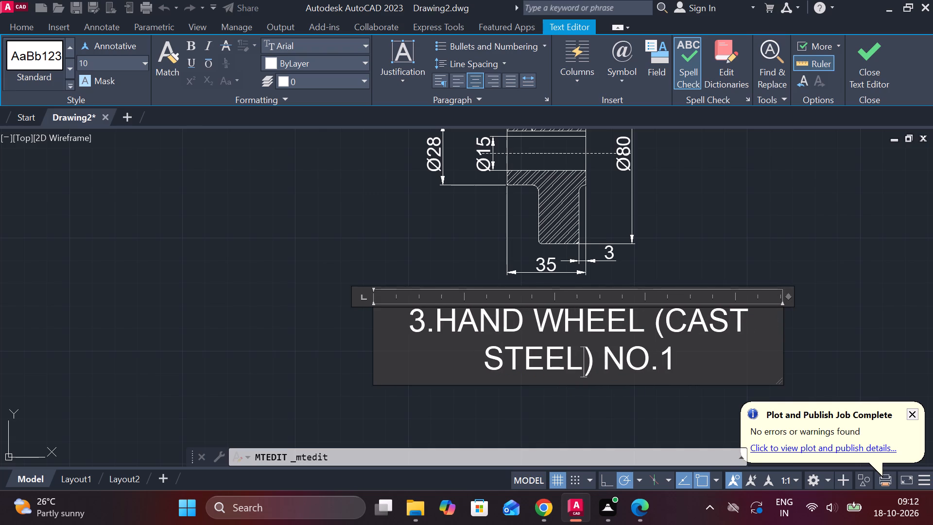
{"action": "left_click", "coordinate": [862, 47]}
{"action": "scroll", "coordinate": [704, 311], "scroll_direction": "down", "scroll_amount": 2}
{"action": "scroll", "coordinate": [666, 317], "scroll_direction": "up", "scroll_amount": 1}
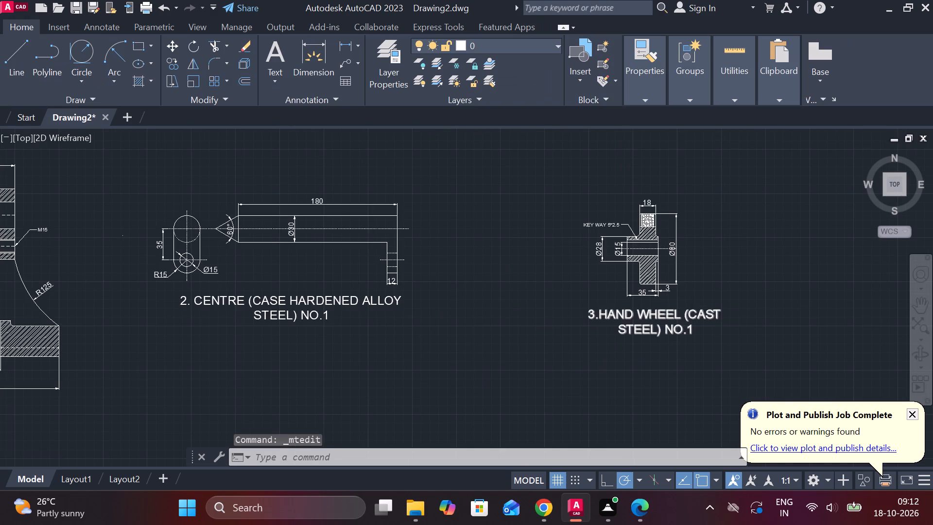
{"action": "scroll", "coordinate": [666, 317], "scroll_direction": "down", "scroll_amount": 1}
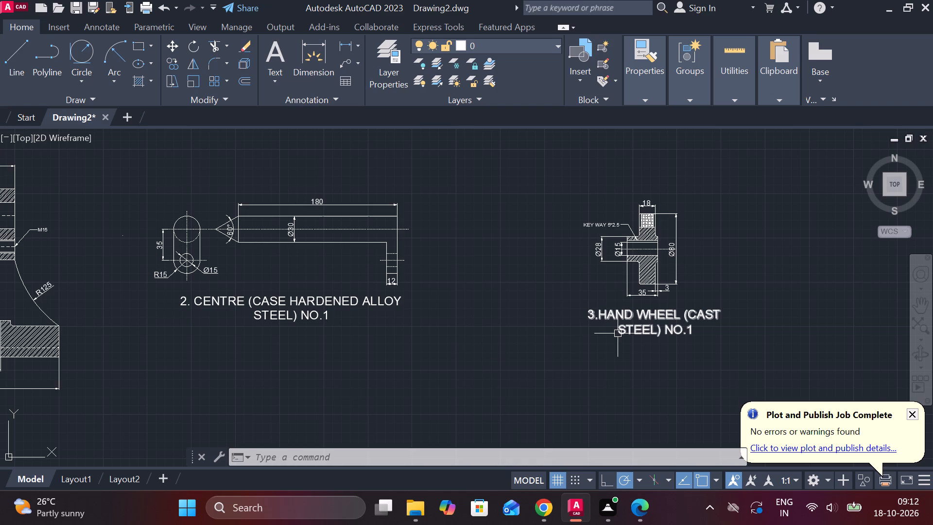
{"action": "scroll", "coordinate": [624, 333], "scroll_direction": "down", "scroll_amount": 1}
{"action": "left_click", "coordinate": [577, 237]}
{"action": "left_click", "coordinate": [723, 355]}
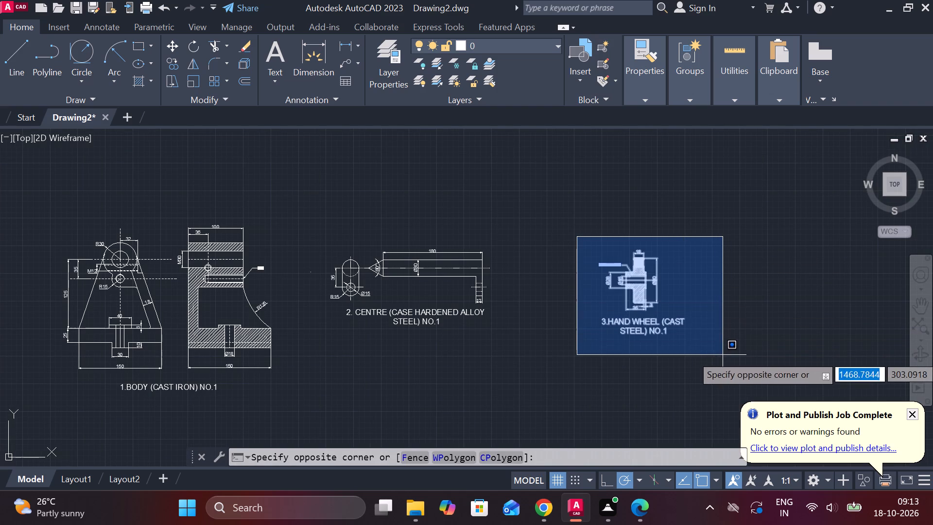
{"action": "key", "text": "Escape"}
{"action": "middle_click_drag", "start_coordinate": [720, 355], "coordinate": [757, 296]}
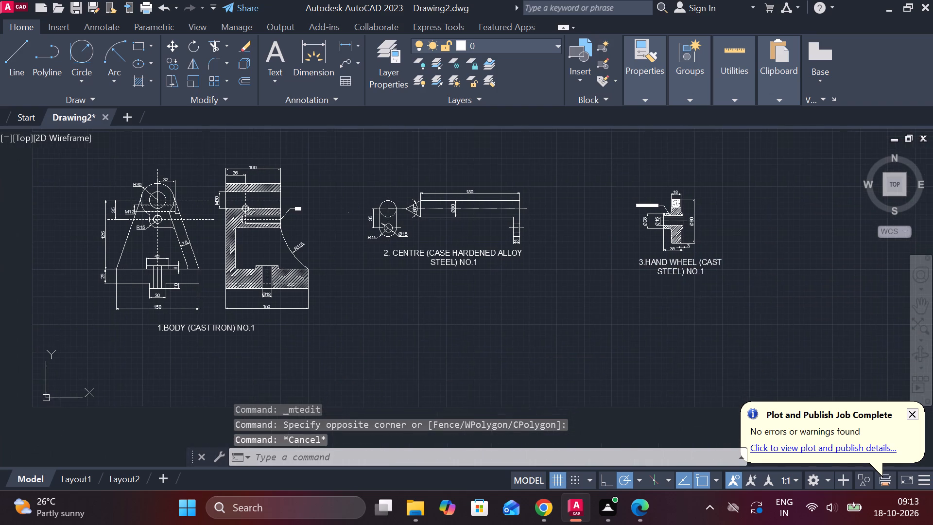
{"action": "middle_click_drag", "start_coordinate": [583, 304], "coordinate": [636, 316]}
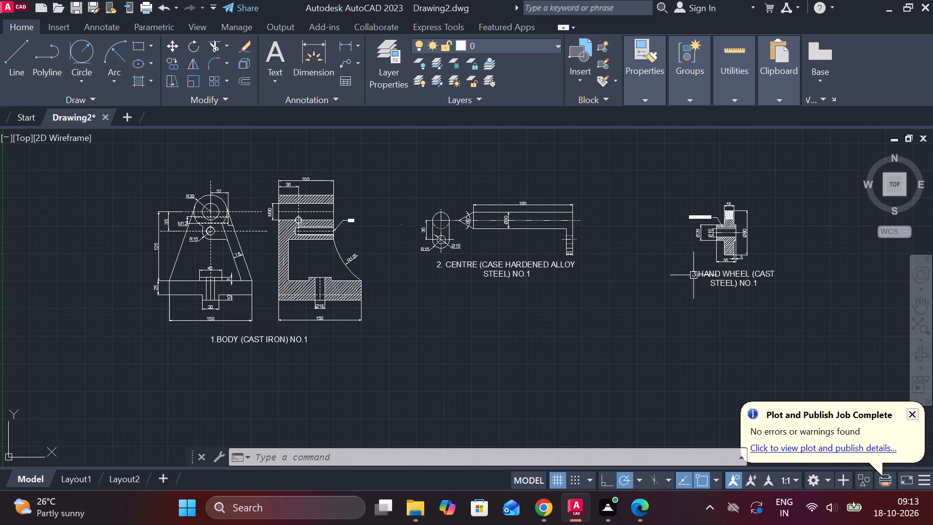
Set the text height of the hand wheel's KEY WAY 5*2.5 leader note to 6.
{"action": "scroll", "coordinate": [640, 286], "scroll_direction": "up", "scroll_amount": 1}
{"action": "middle_click_drag", "start_coordinate": [643, 235], "coordinate": [536, 269]}
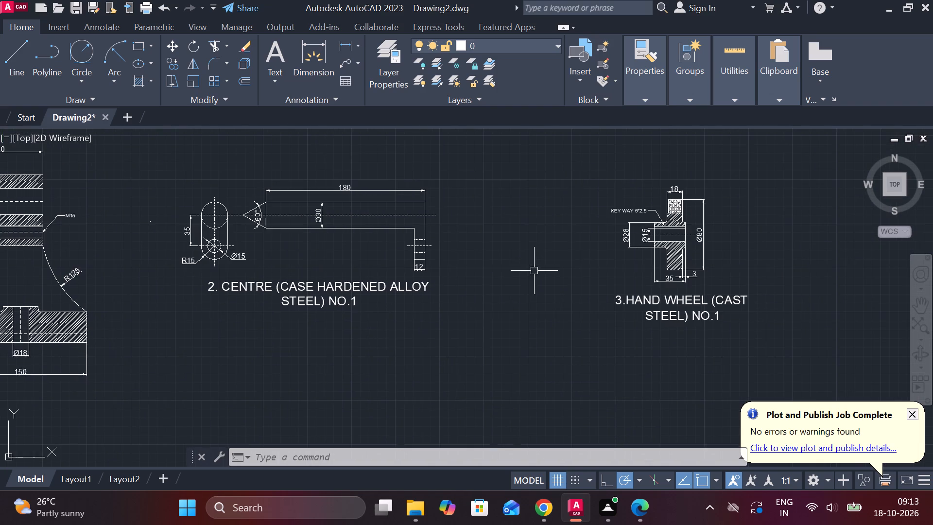
{"action": "scroll", "coordinate": [544, 263], "scroll_direction": "down", "scroll_amount": 1}
{"action": "scroll", "coordinate": [392, 307], "scroll_direction": "up", "scroll_amount": 1}
{"action": "middle_click_drag", "start_coordinate": [416, 314], "coordinate": [593, 353]}
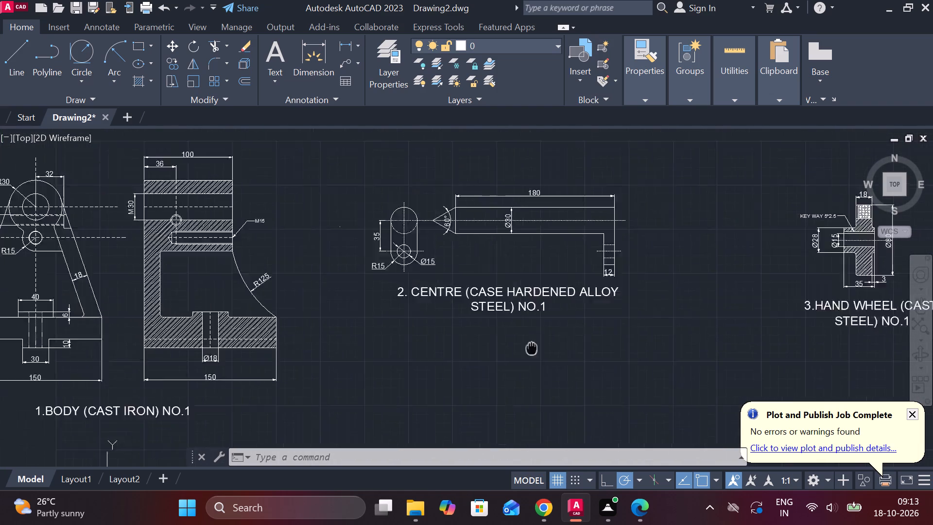
{"action": "middle_click_drag", "start_coordinate": [593, 353], "coordinate": [695, 354]}
{"action": "scroll", "coordinate": [443, 235], "scroll_direction": "up", "scroll_amount": 3}
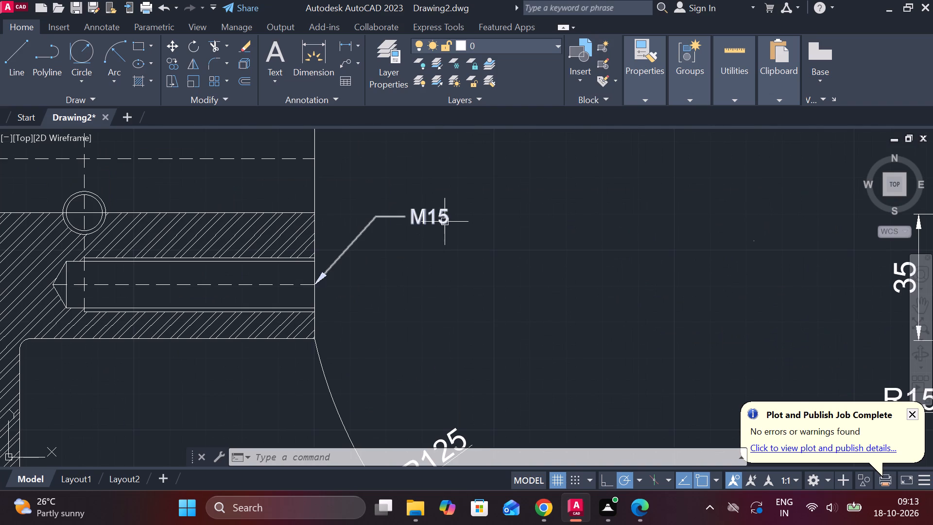
{"action": "scroll", "coordinate": [450, 222], "scroll_direction": "down", "scroll_amount": 3}
{"action": "middle_click_drag", "start_coordinate": [782, 240], "coordinate": [557, 239]}
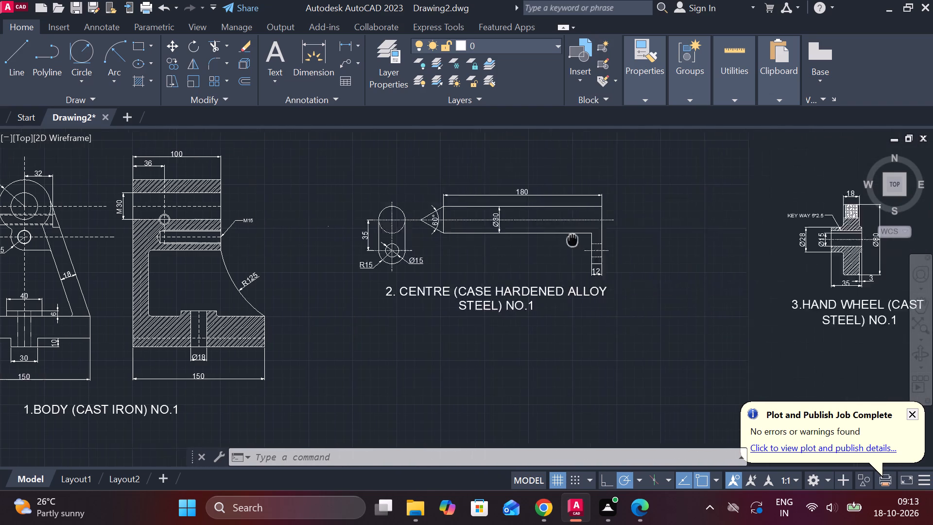
{"action": "middle_click_drag", "start_coordinate": [557, 239], "coordinate": [536, 241]}
{"action": "scroll", "coordinate": [764, 248], "scroll_direction": "up", "scroll_amount": 2}
{"action": "middle_click_drag", "start_coordinate": [764, 248], "coordinate": [633, 325]}
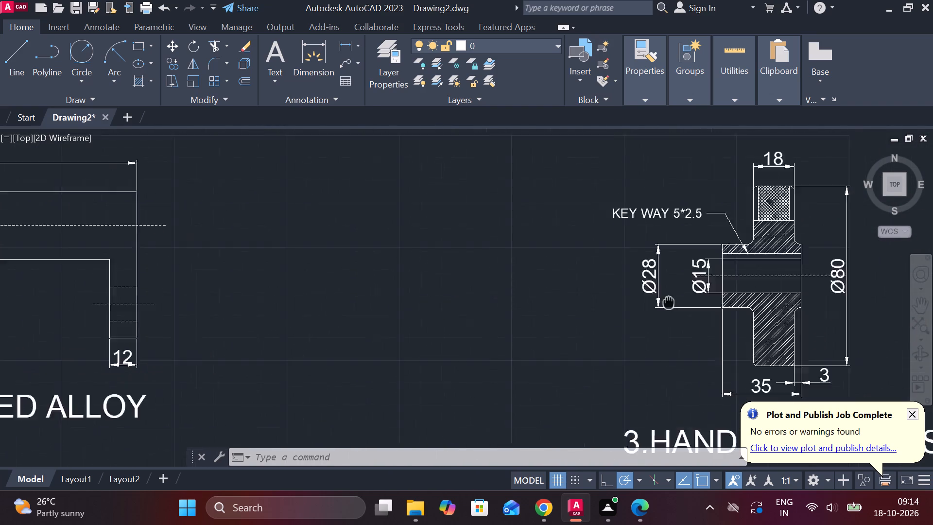
{"action": "middle_click_drag", "start_coordinate": [633, 325], "coordinate": [605, 339]}
{"action": "double_click", "coordinate": [584, 256]}
{"action": "scroll", "coordinate": [584, 256], "scroll_direction": "up", "scroll_amount": 2}
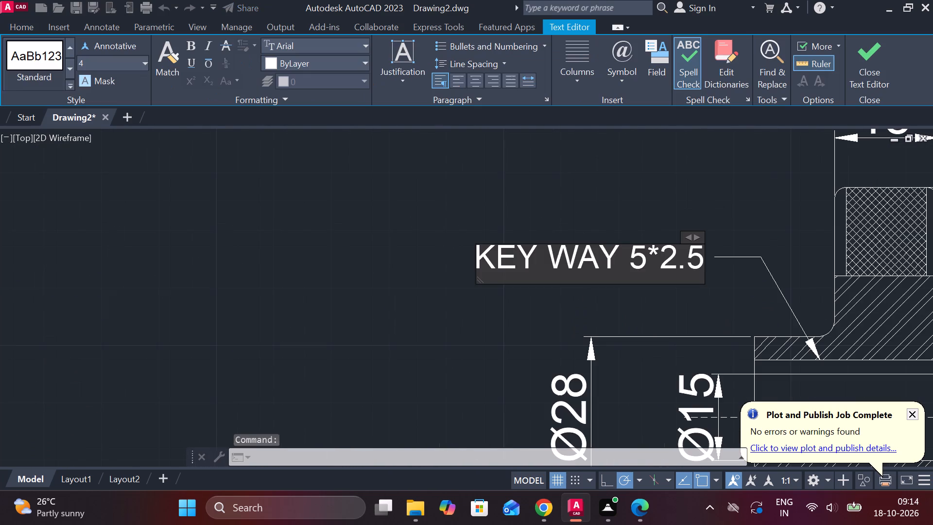
{"action": "left_click_drag", "start_coordinate": [699, 269], "coordinate": [699, 270]}
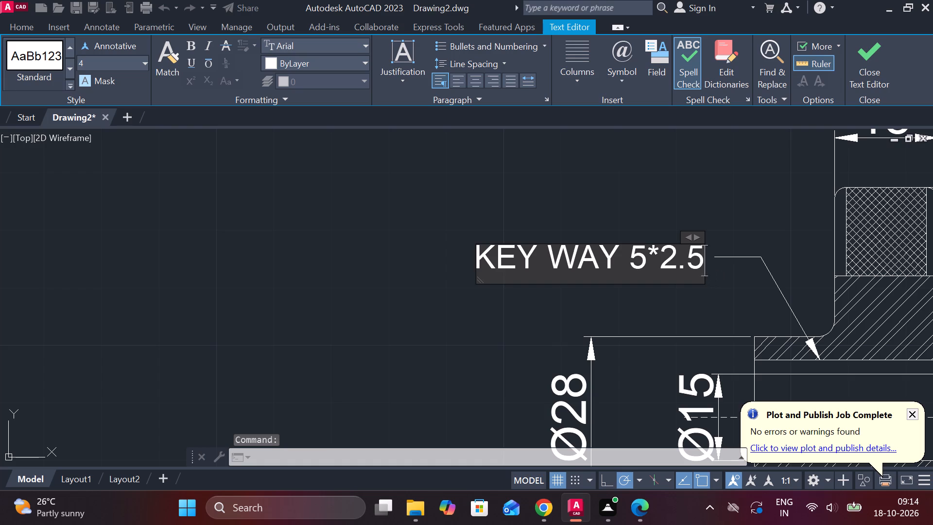
{"action": "left_click_drag", "start_coordinate": [699, 270], "coordinate": [478, 270]}
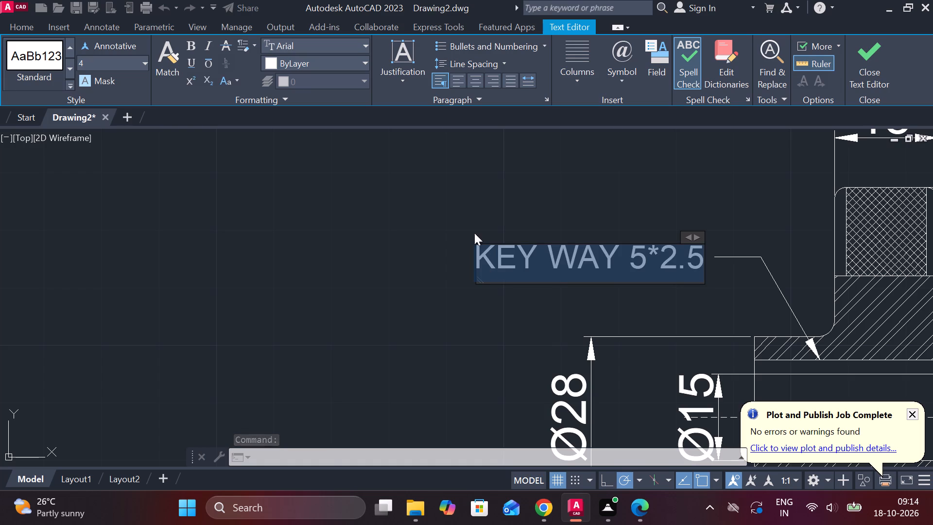
{"action": "left_click", "coordinate": [107, 61]}
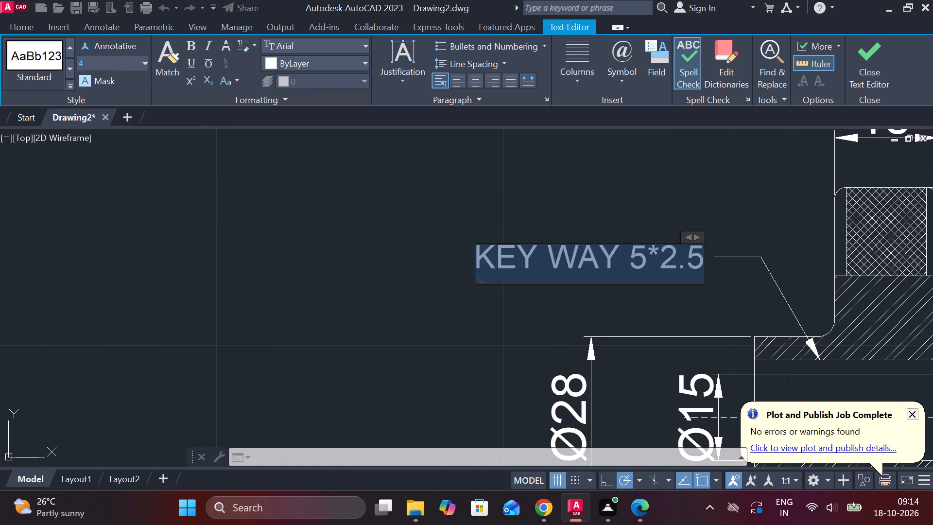
{"action": "key", "text": "6"}
{"action": "key", "text": "Return"}
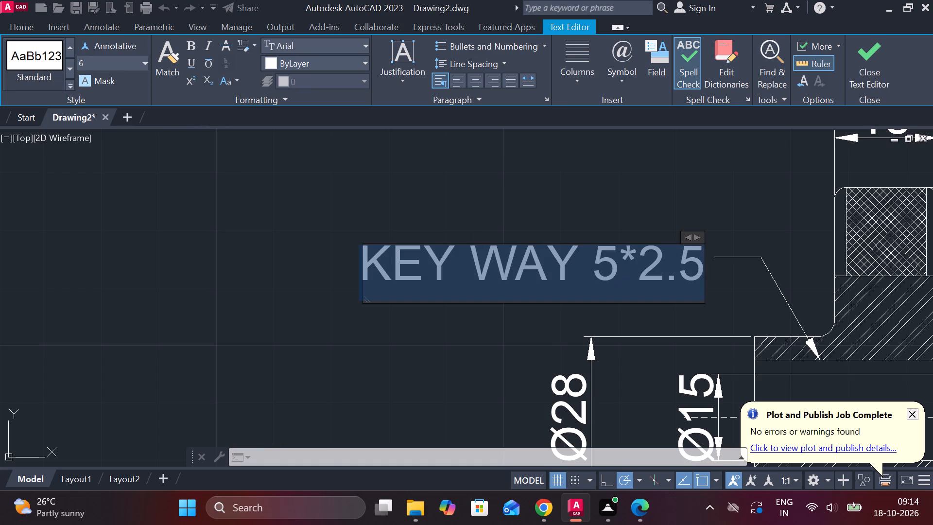
{"action": "left_click", "coordinate": [857, 62]}
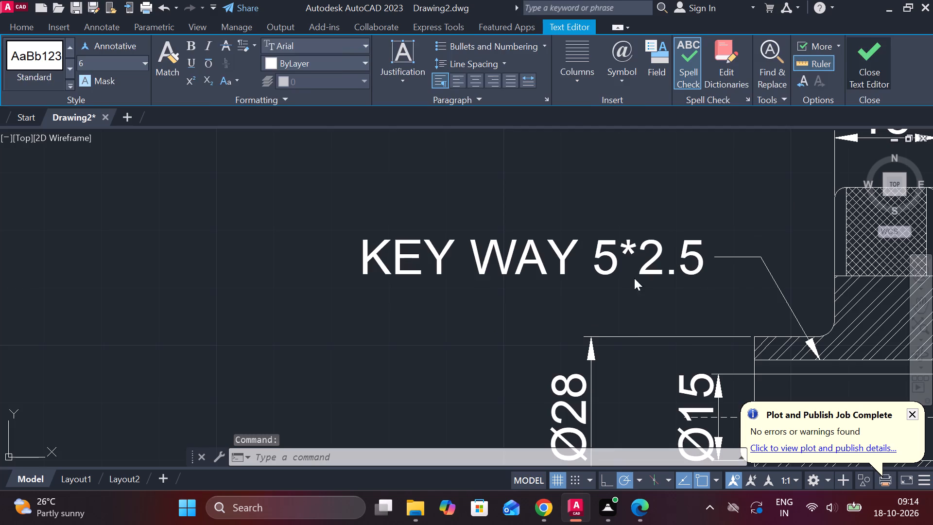
Set the text height of the M15 leader note on the body's sectional view to 6.
{"action": "scroll", "coordinate": [615, 278], "scroll_direction": "down", "scroll_amount": 2}
{"action": "scroll", "coordinate": [569, 301], "scroll_direction": "down", "scroll_amount": 2}
{"action": "middle_click_drag", "start_coordinate": [542, 324], "coordinate": [633, 284]}
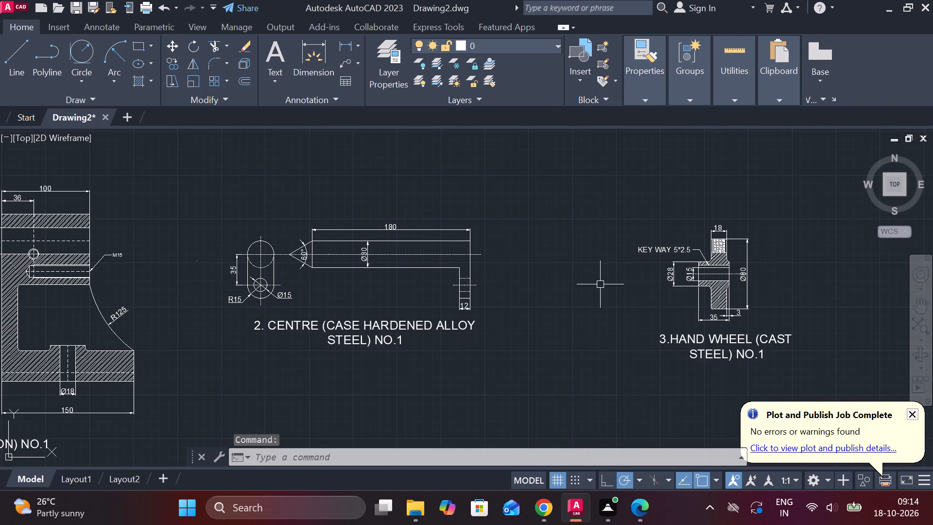
{"action": "scroll", "coordinate": [594, 284], "scroll_direction": "down", "scroll_amount": 1}
{"action": "middle_click_drag", "start_coordinate": [609, 292], "coordinate": [739, 305]}
{"action": "scroll", "coordinate": [187, 311], "scroll_direction": "up", "scroll_amount": 2}
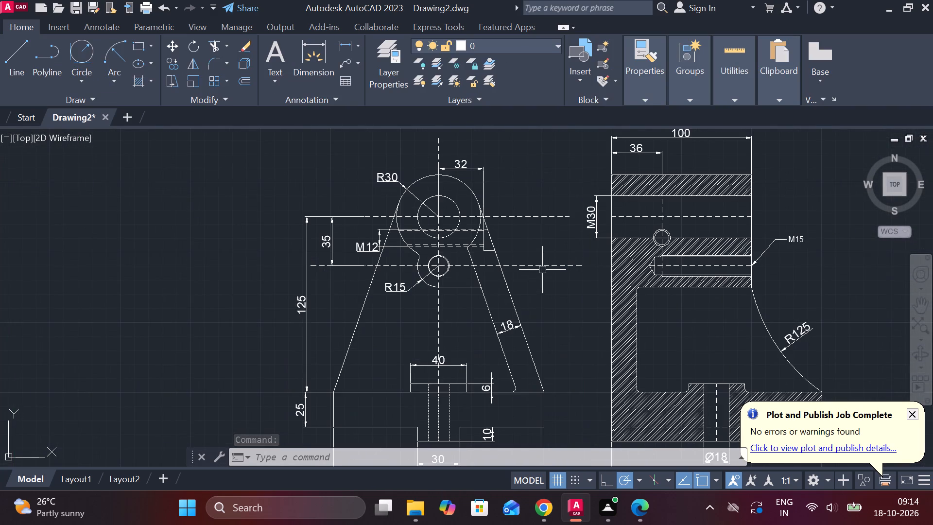
{"action": "middle_click_drag", "start_coordinate": [542, 270], "coordinate": [162, 330]}
{"action": "scroll", "coordinate": [411, 298], "scroll_direction": "up", "scroll_amount": 2}
{"action": "double_click", "coordinate": [435, 304]}
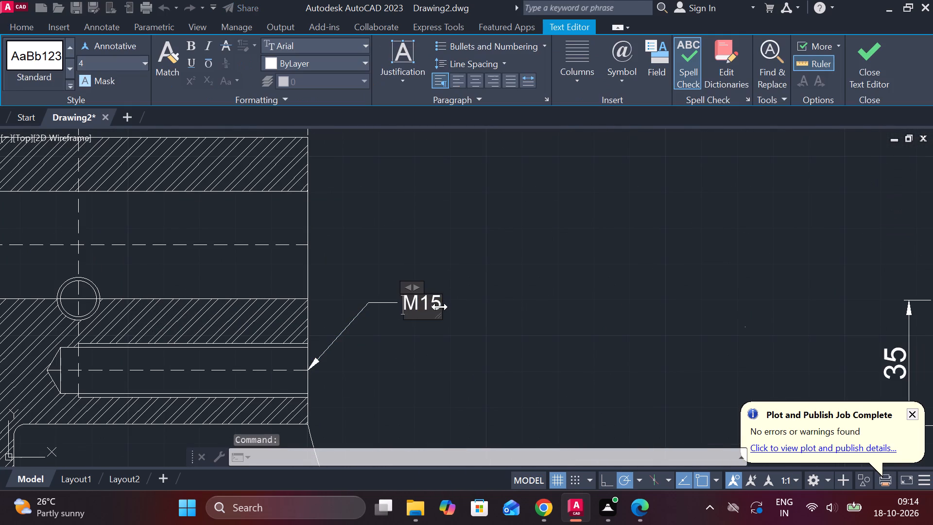
{"action": "left_click_drag", "start_coordinate": [437, 309], "coordinate": [395, 311]}
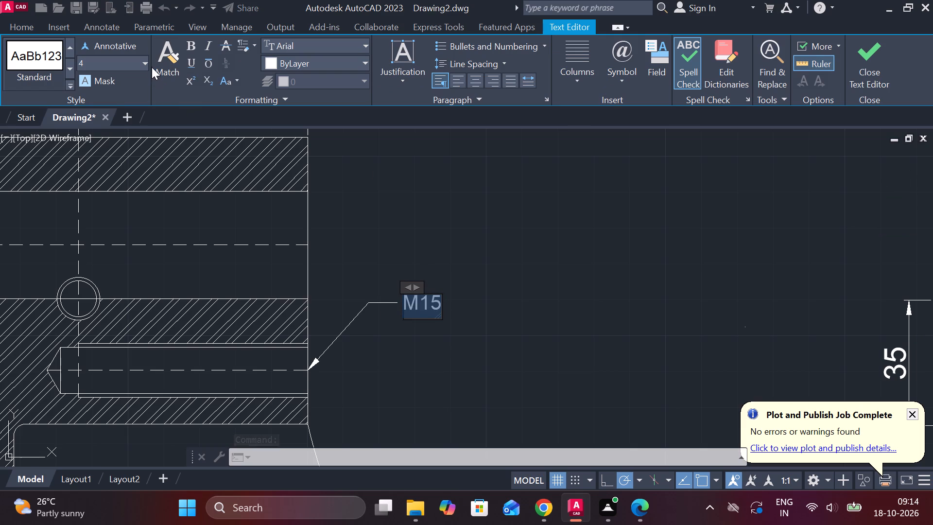
{"action": "left_click", "coordinate": [137, 59]}
{"action": "left_click", "coordinate": [140, 62]}
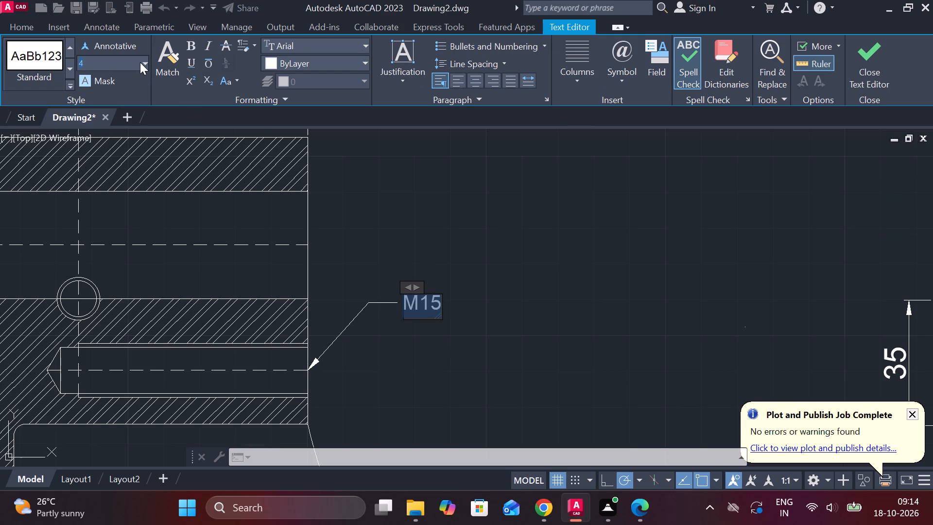
{"action": "left_click", "coordinate": [144, 61]}
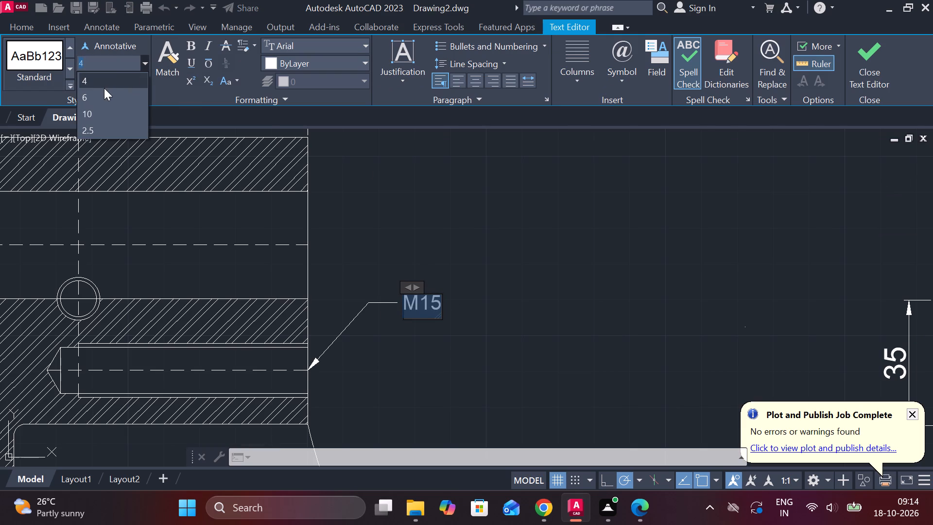
{"action": "left_click", "coordinate": [95, 94]}
{"action": "left_click", "coordinate": [875, 52]}
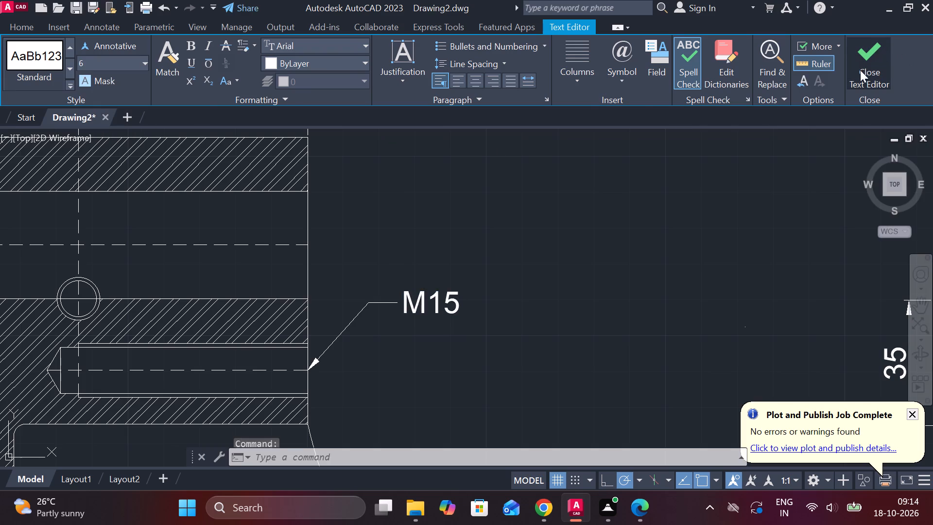
Draw a horizontal line 63 mm long in the empty area below the centre's title, clear of the body's views.
{"action": "scroll", "coordinate": [697, 324], "scroll_direction": "down", "scroll_amount": 2}
{"action": "middle_click_drag", "start_coordinate": [697, 324], "coordinate": [539, 206]}
{"action": "scroll", "coordinate": [548, 232], "scroll_direction": "down", "scroll_amount": 1}
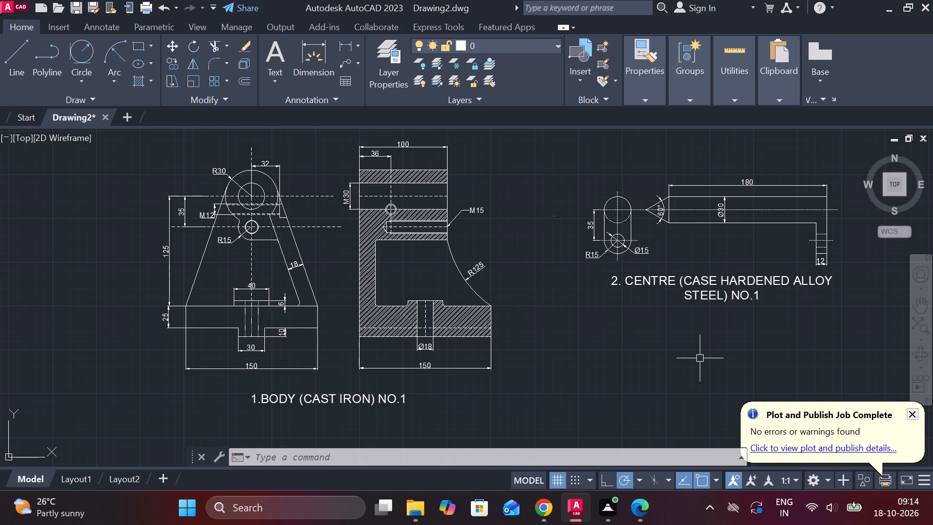
{"action": "middle_click_drag", "start_coordinate": [702, 375], "coordinate": [576, 280]}
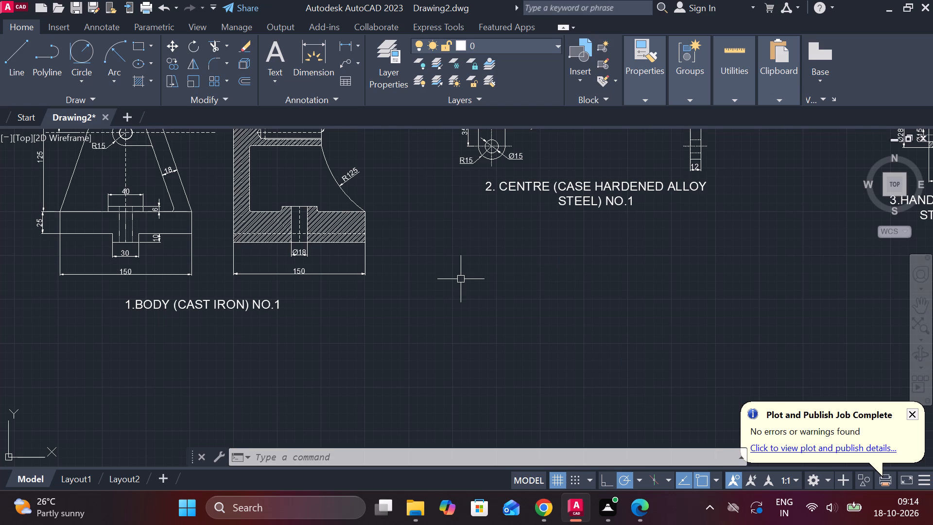
{"action": "key", "text": "l"}
{"action": "key", "text": "Return"}
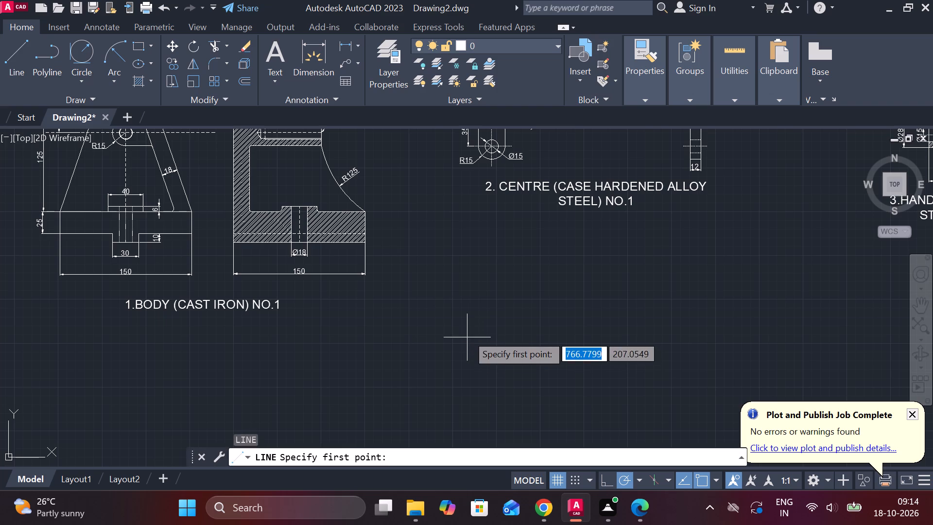
{"action": "left_click", "coordinate": [467, 332]}
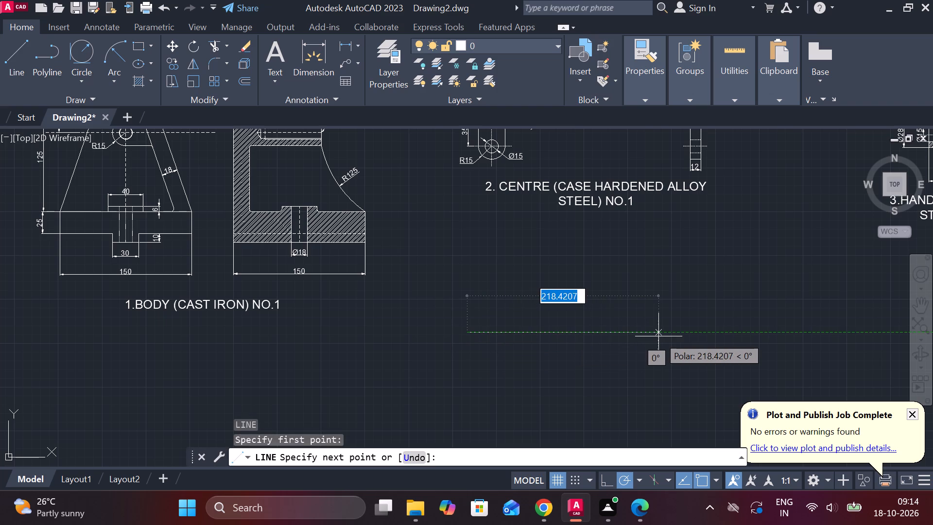
{"action": "type", "text": "63"}
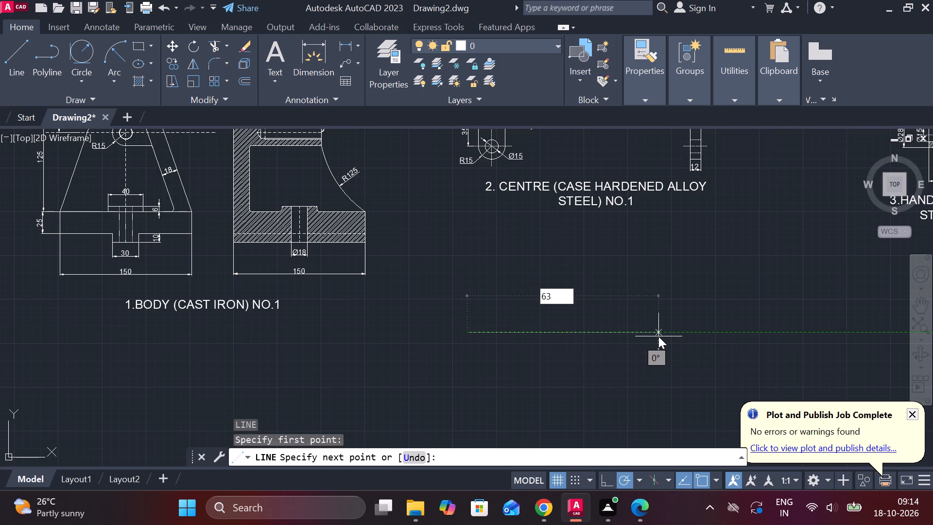
{"action": "key", "text": "space"}
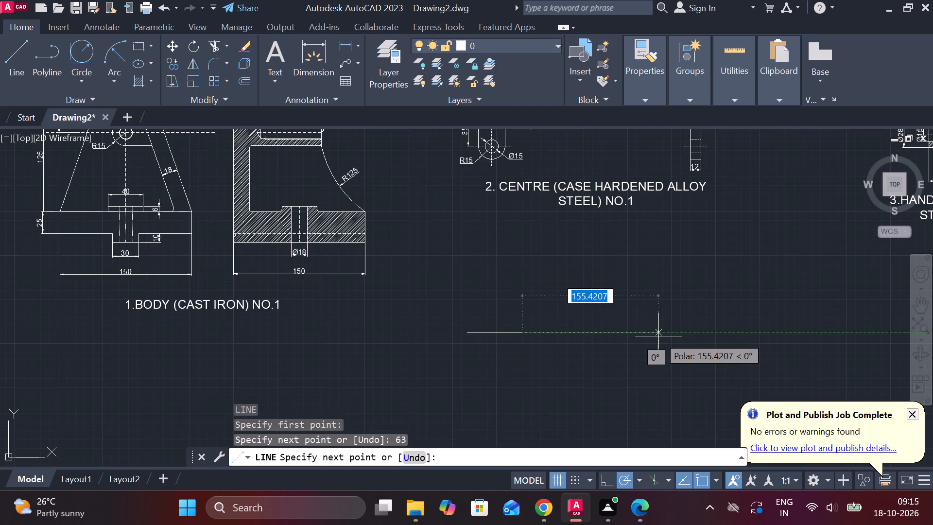
{"action": "scroll", "coordinate": [522, 304], "scroll_direction": "up", "scroll_amount": 1}
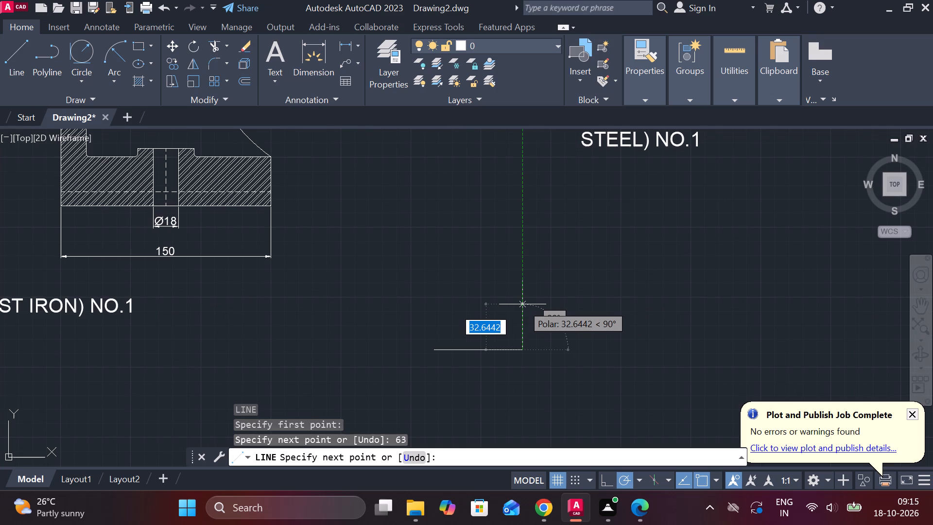
{"action": "key", "text": "Escape"}
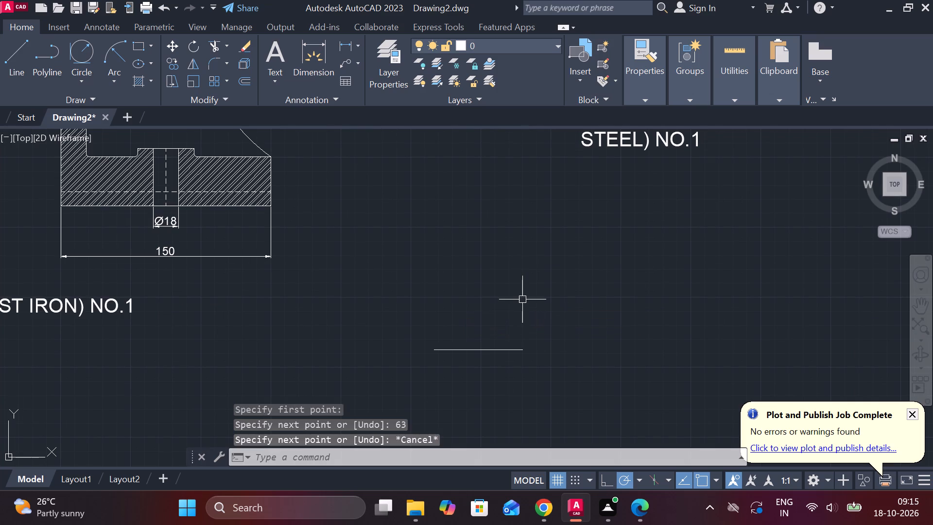
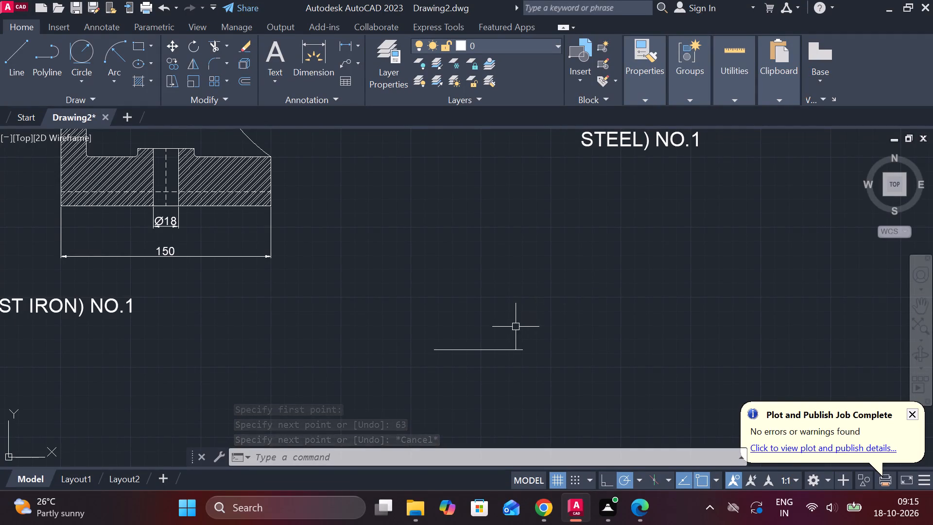
Offset the 63-unit horizontal line by 6 on both sides, above and below it.
{"action": "left_click", "coordinate": [484, 351]}
{"action": "key", "text": "o"}
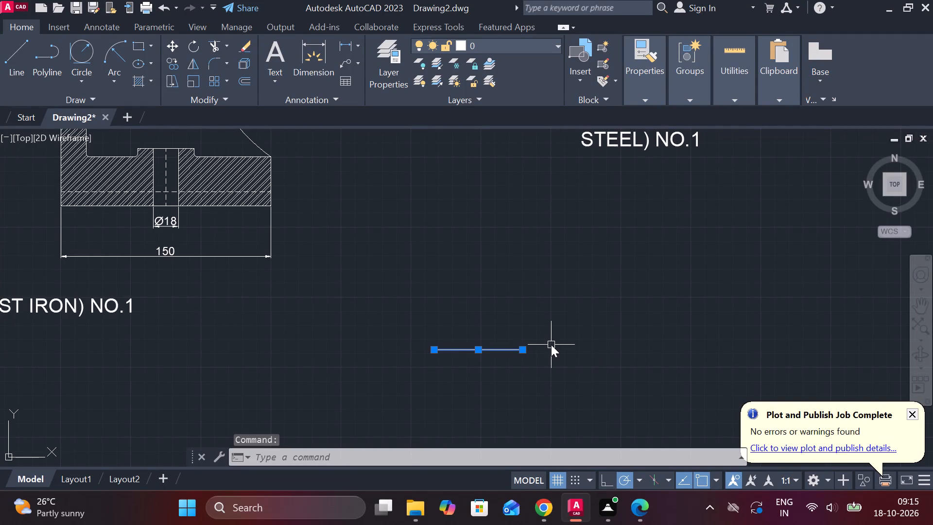
{"action": "key", "text": "Return"}
{"action": "key", "text": "Return"}
{"action": "scroll", "coordinate": [551, 336], "scroll_direction": "up", "scroll_amount": 1}
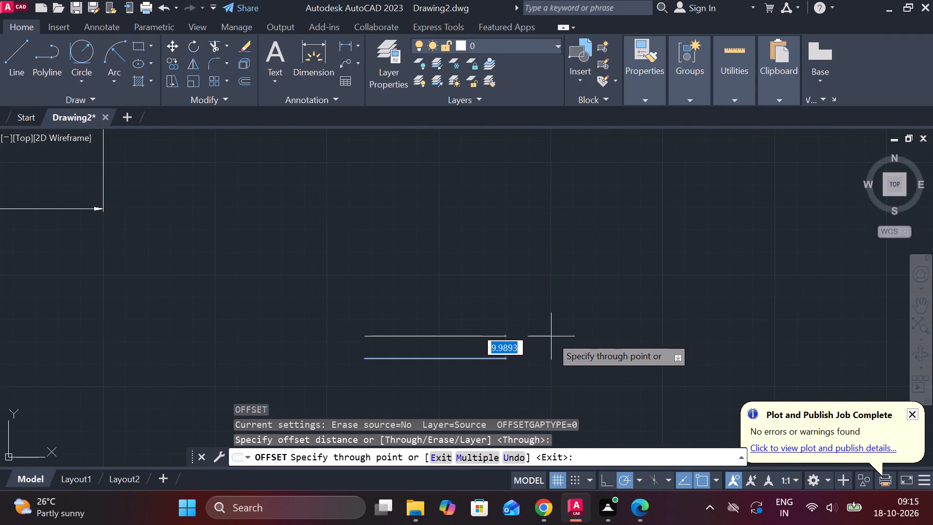
{"action": "middle_click_drag", "start_coordinate": [551, 336], "coordinate": [565, 284]}
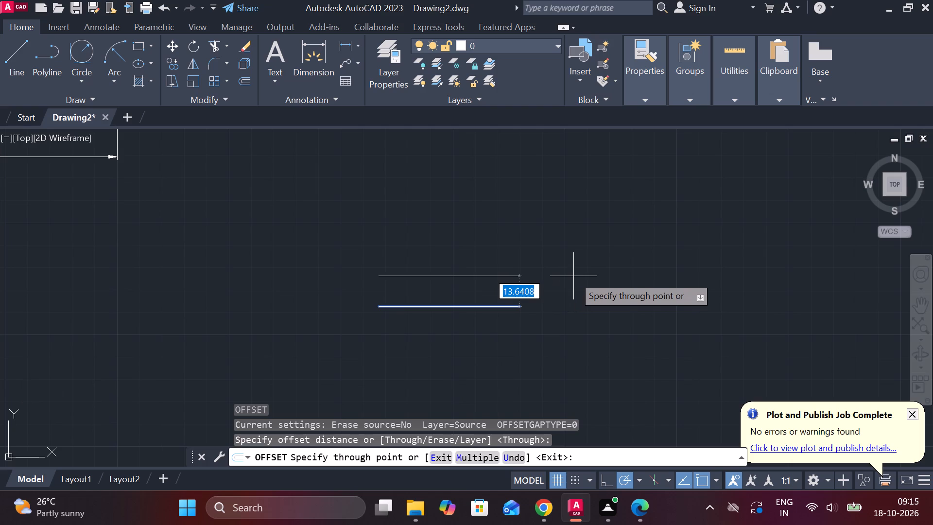
{"action": "key", "text": "6"}
{"action": "key", "text": "Return"}
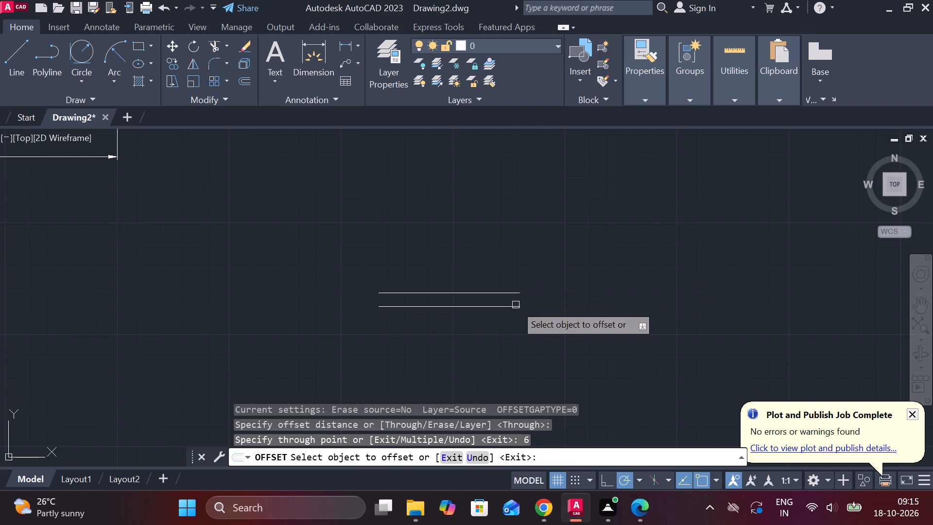
{"action": "left_click", "coordinate": [509, 306]}
{"action": "key", "text": "6"}
{"action": "key", "text": "Return"}
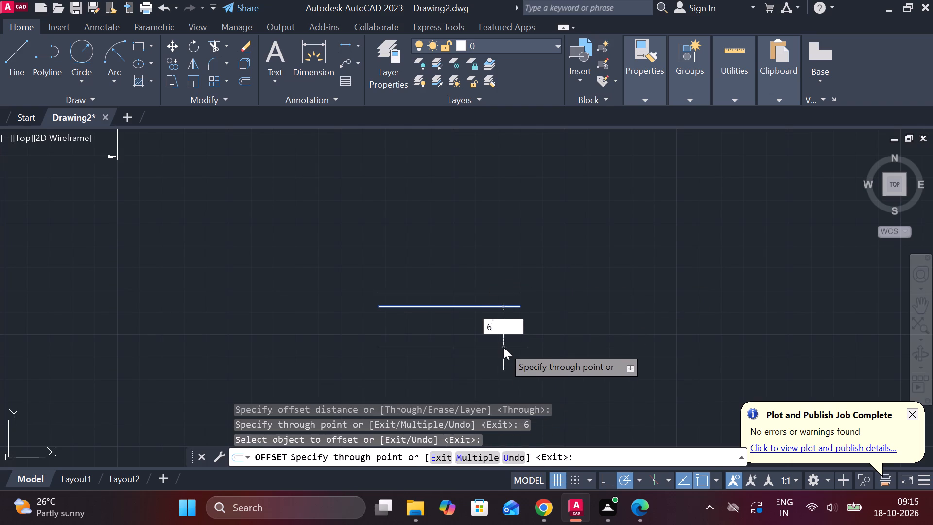
{"action": "key", "text": "Escape"}
Draw a line from the middle line's right endpoint 12 units up, followed by 18 units to the right.
{"action": "key", "text": "l"}
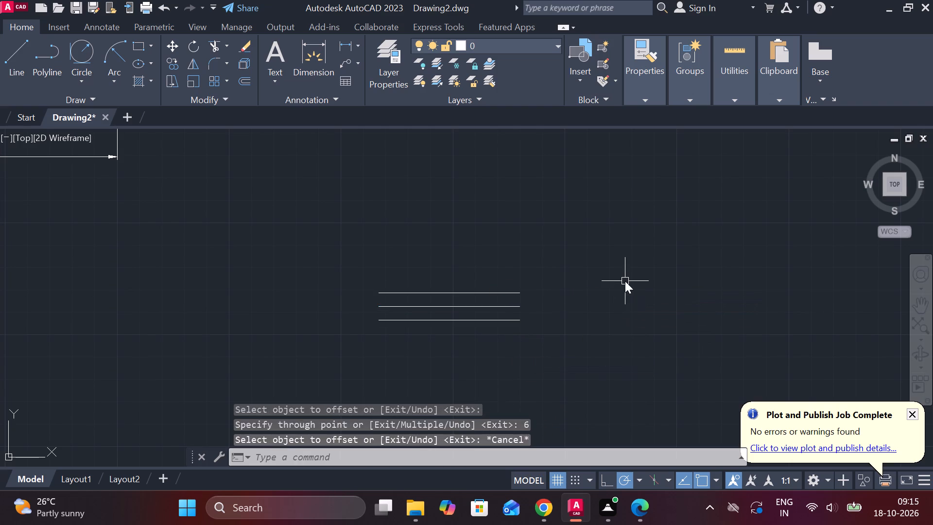
{"action": "key", "text": "Return"}
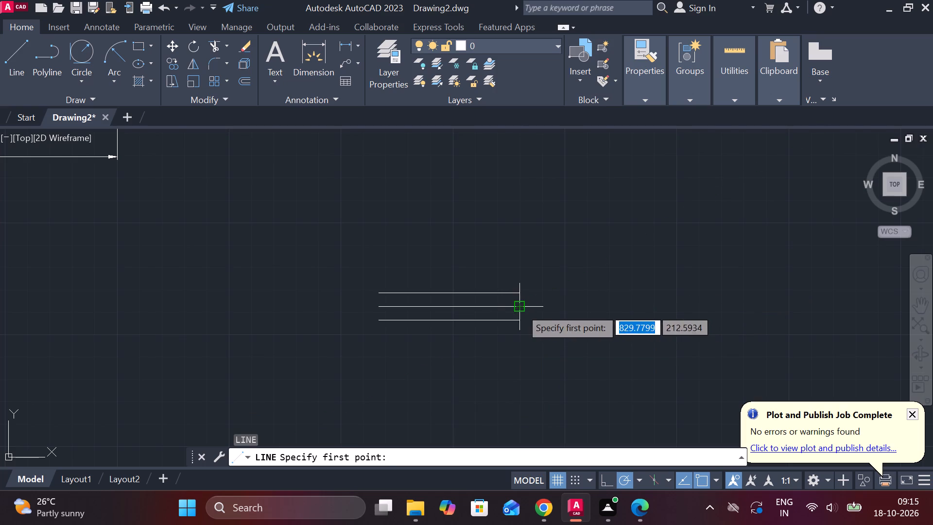
{"action": "left_click", "coordinate": [520, 308]}
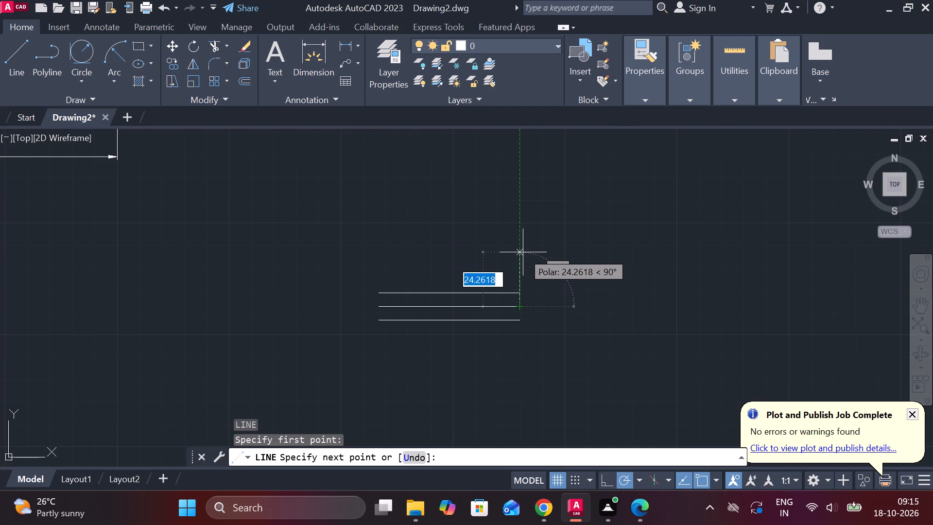
{"action": "key", "text": "9"}
{"action": "key", "text": "Return"}
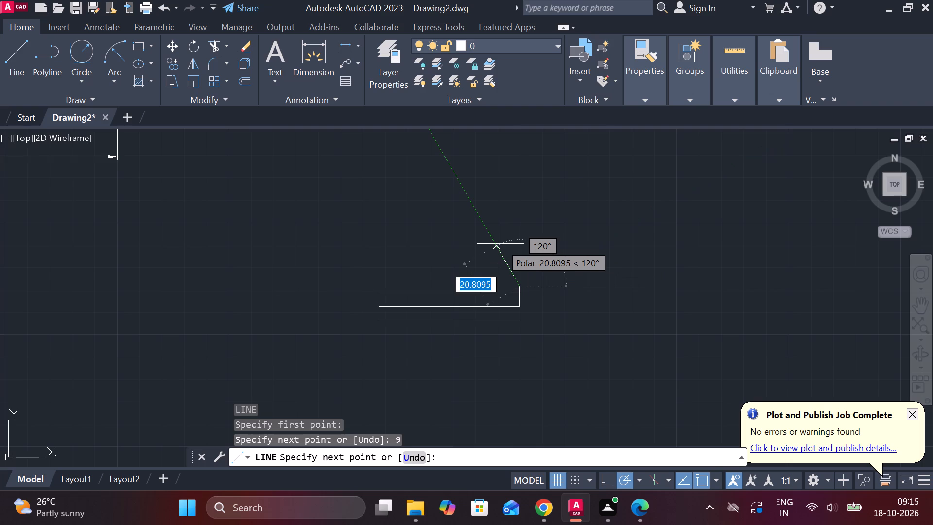
{"action": "key", "text": "ctrl+z"}
{"action": "scroll", "coordinate": [520, 279], "scroll_direction": "up", "scroll_amount": 2}
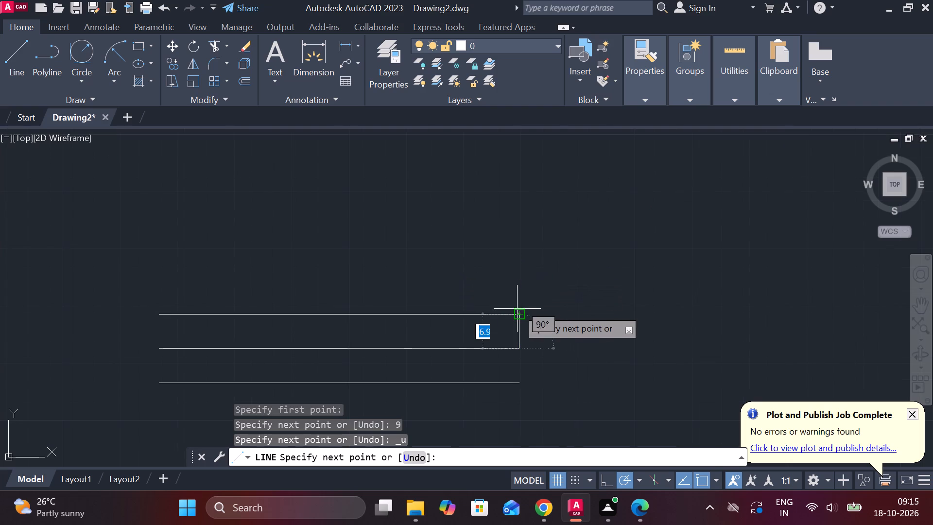
{"action": "type", "text": "12"}
{"action": "key", "text": "space"}
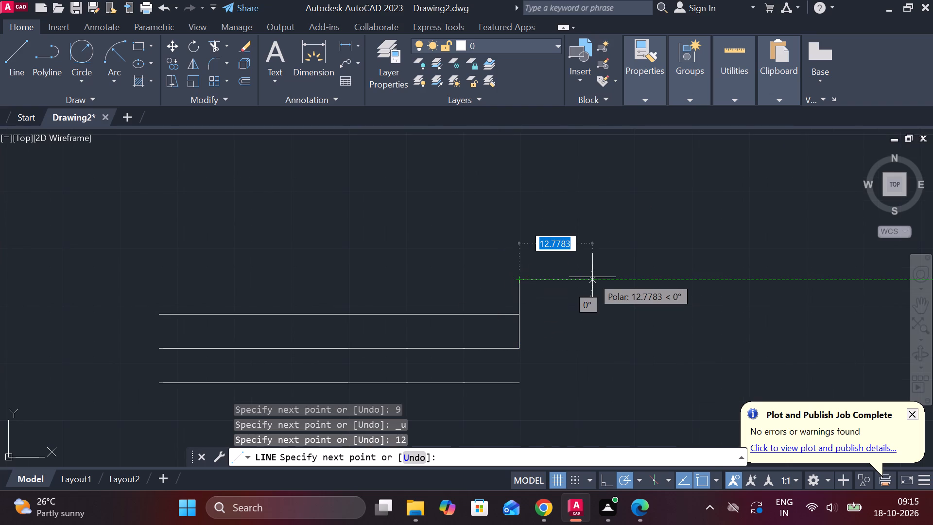
{"action": "type", "text": "18"}
{"action": "key", "text": "Return"}
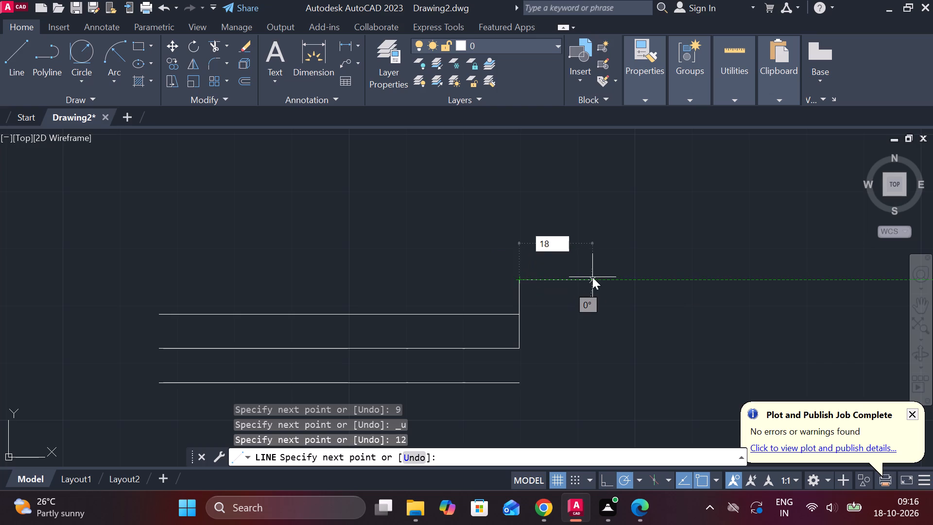
Continue the outline 24 units down, back left below the starting point, and up to the middle line's end, closing the rectangle.
{"action": "scroll", "coordinate": [610, 369], "scroll_direction": "down", "scroll_amount": 1}
{"action": "middle_click_drag", "start_coordinate": [610, 369], "coordinate": [588, 358]}
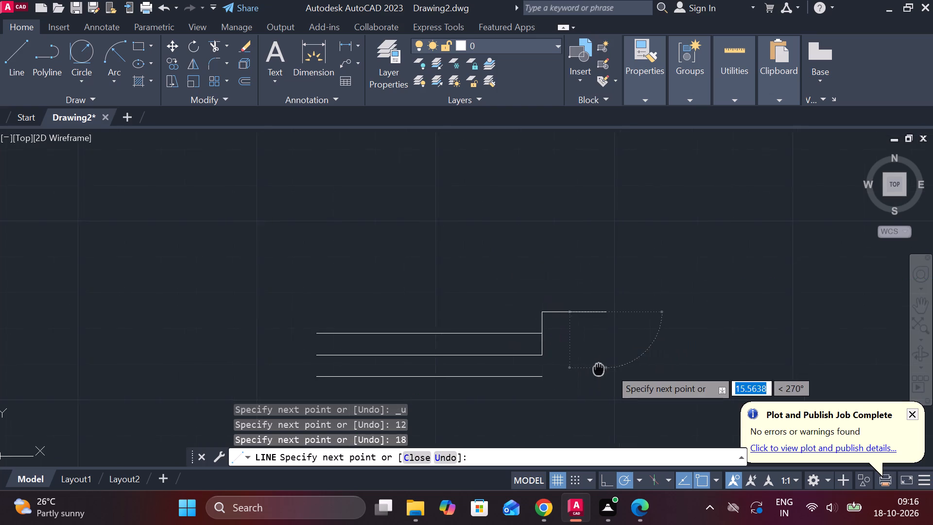
{"action": "middle_click_drag", "start_coordinate": [588, 358], "coordinate": [541, 277]}
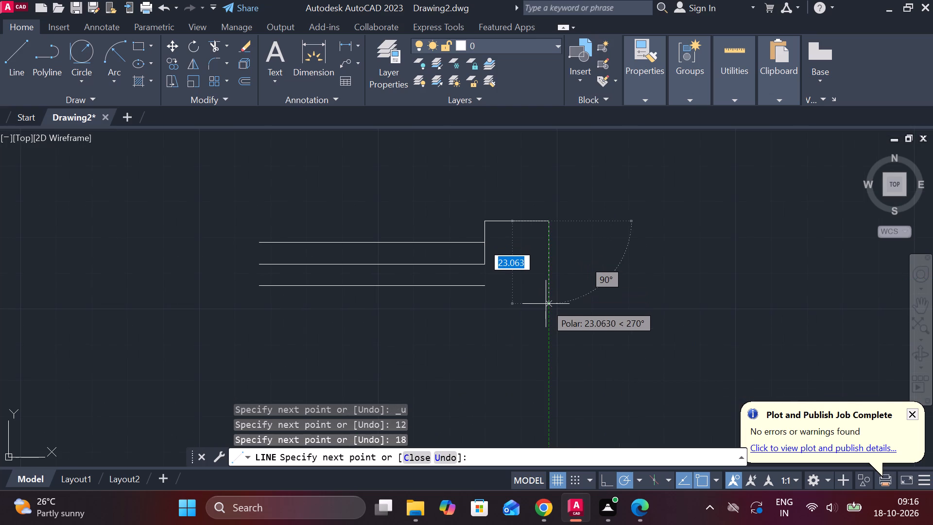
{"action": "type", "text": "24"}
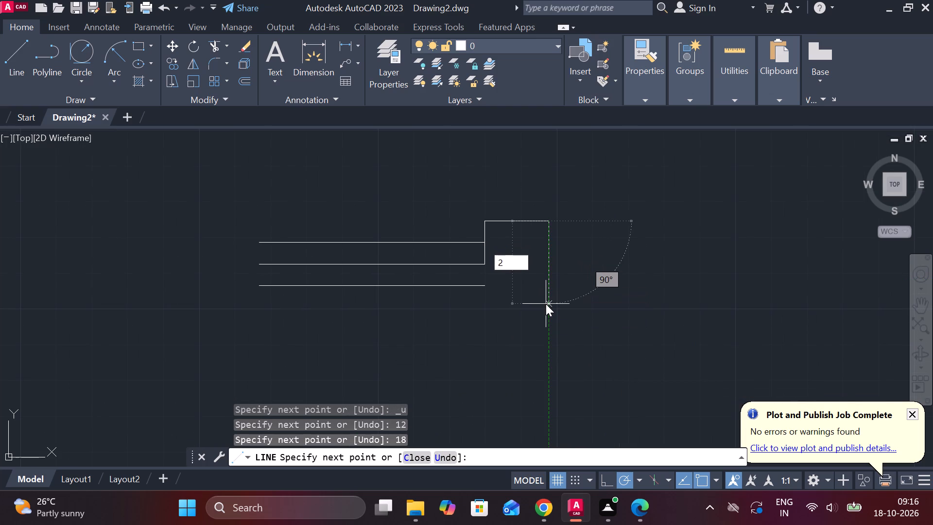
{"action": "key", "text": "space"}
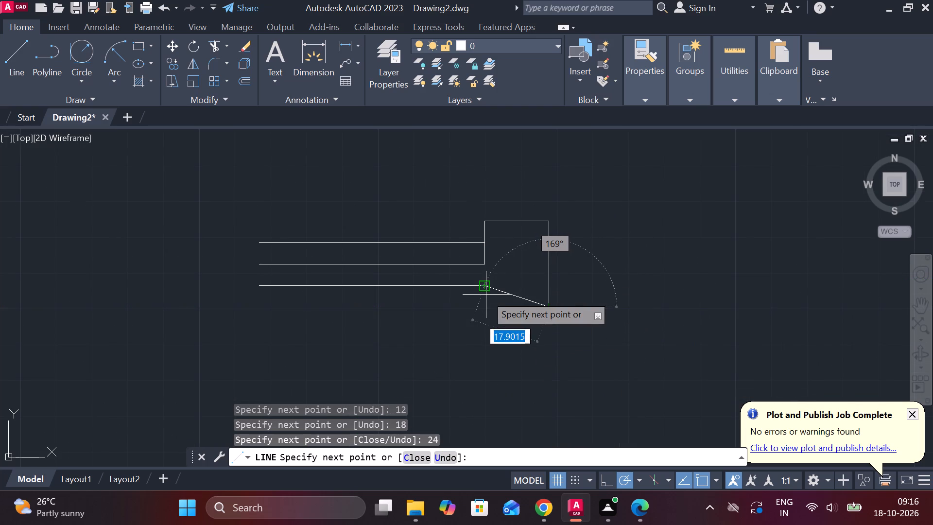
{"action": "left_click", "coordinate": [487, 315]}
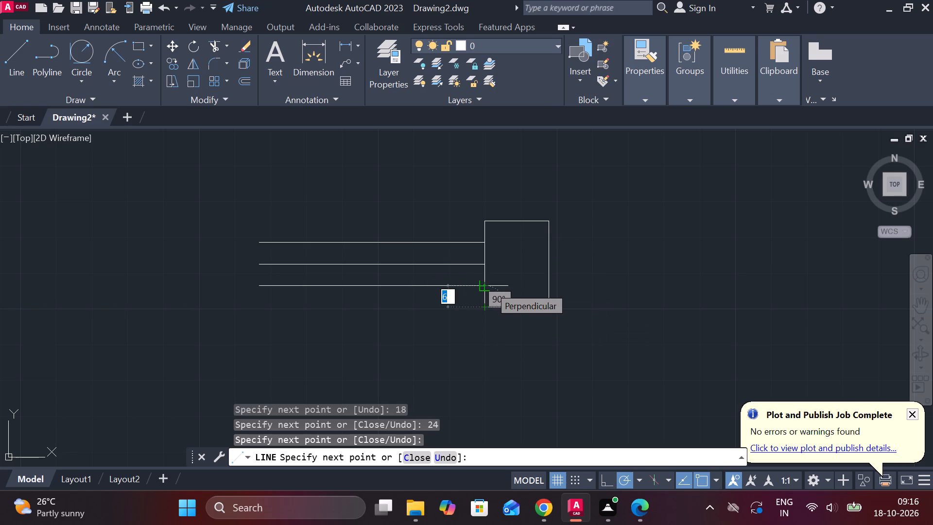
{"action": "scroll", "coordinate": [489, 286], "scroll_direction": "up", "scroll_amount": 3}
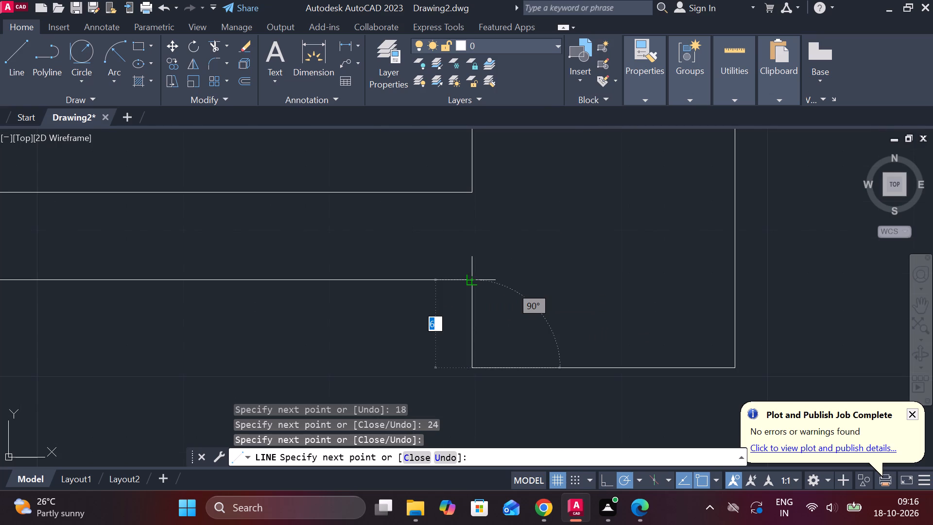
{"action": "left_click", "coordinate": [471, 195]}
{"action": "key", "text": "Escape"}
Lengthen the three horizontal lines through the rectangle to its far right edge.
{"action": "scroll", "coordinate": [564, 284], "scroll_direction": "down", "scroll_amount": 2}
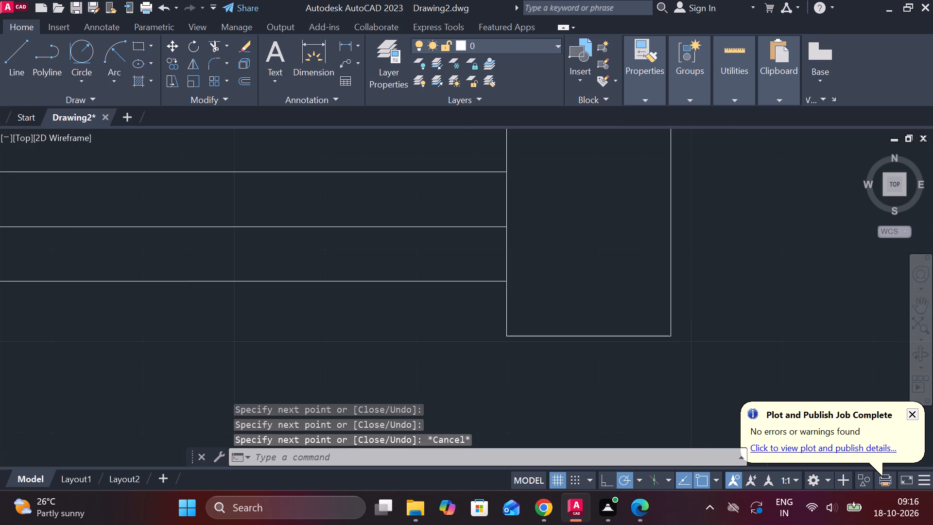
{"action": "middle_click_drag", "start_coordinate": [564, 284], "coordinate": [595, 321]}
{"action": "middle_click_drag", "start_coordinate": [592, 321], "coordinate": [572, 321]}
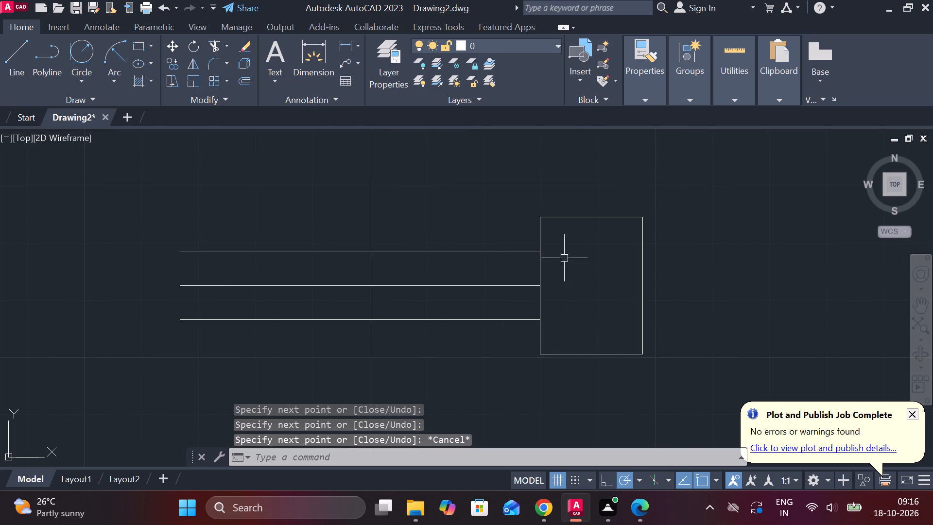
{"action": "left_click", "coordinate": [500, 248]}
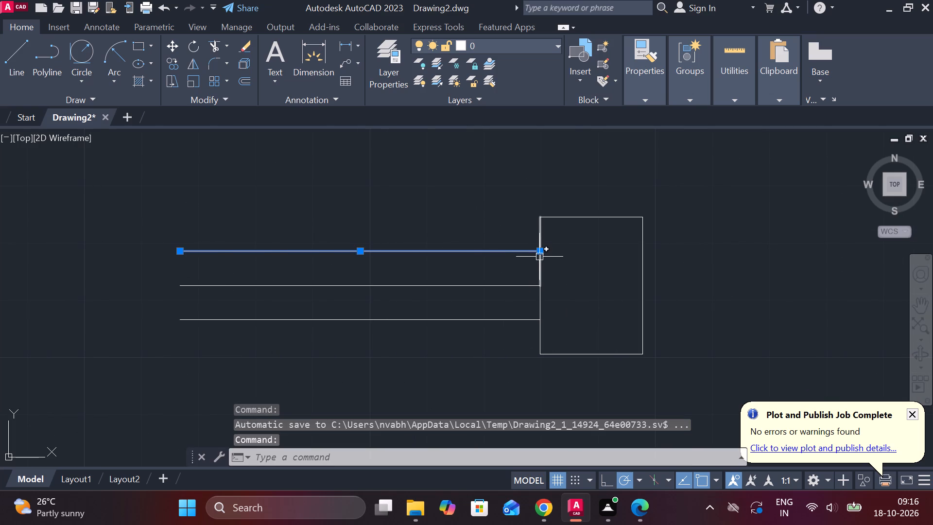
{"action": "left_click", "coordinate": [578, 287]}
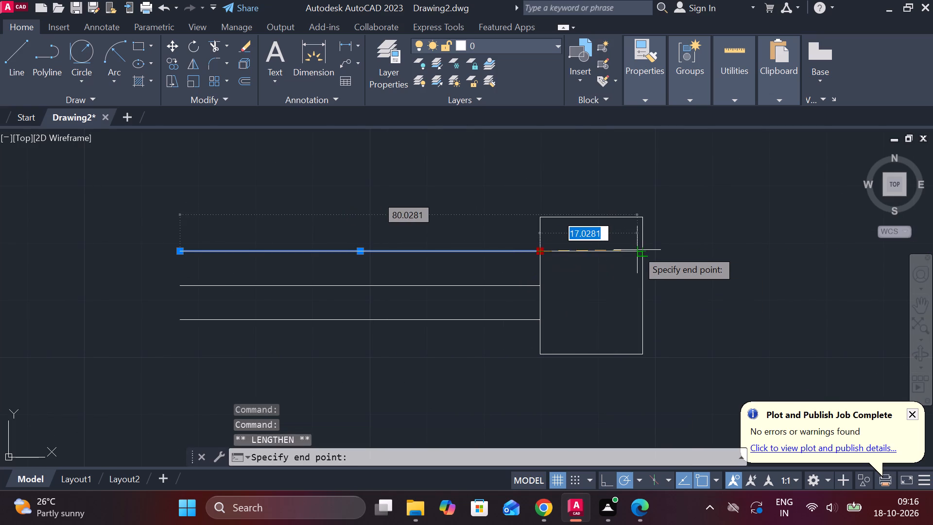
{"action": "left_click", "coordinate": [648, 251]}
{"action": "key", "text": "Escape"}
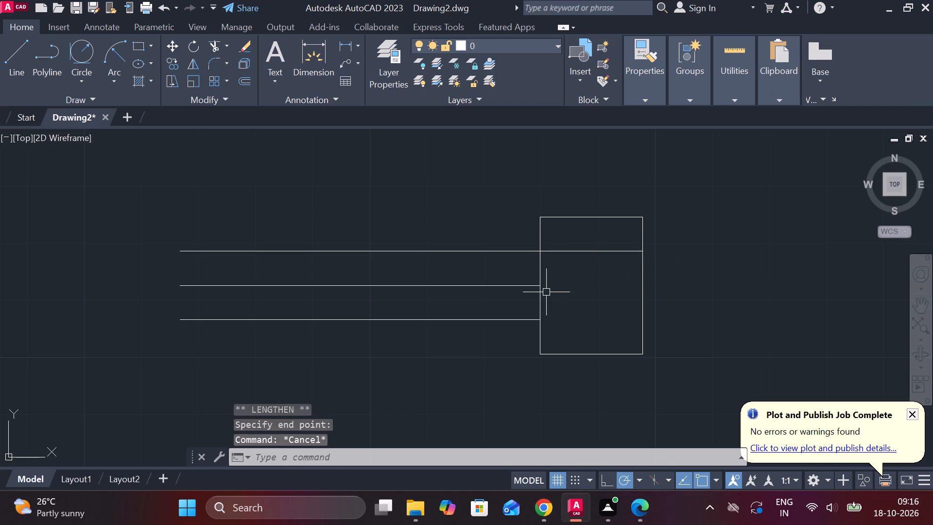
{"action": "left_click", "coordinate": [523, 287]}
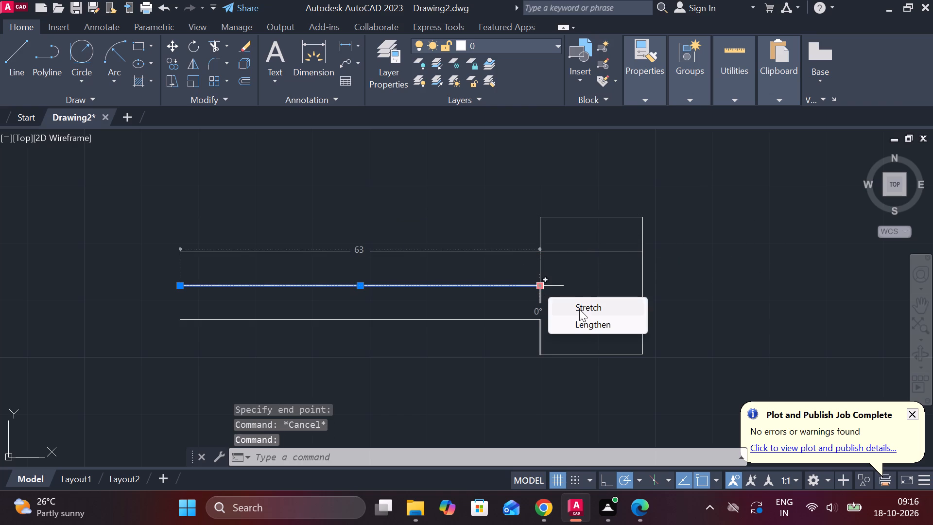
{"action": "left_click", "coordinate": [587, 322]}
{"action": "left_click", "coordinate": [641, 290]}
{"action": "key", "text": "Escape"}
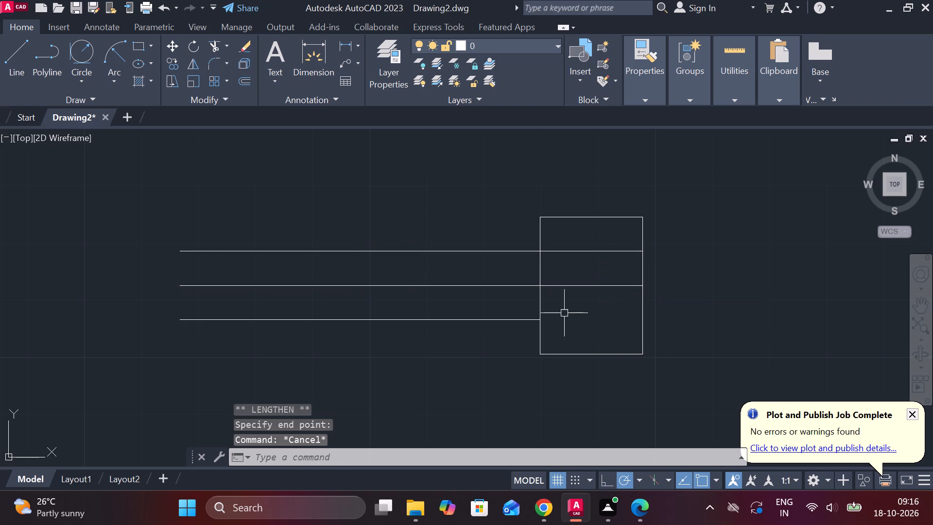
{"action": "left_click", "coordinate": [528, 317]}
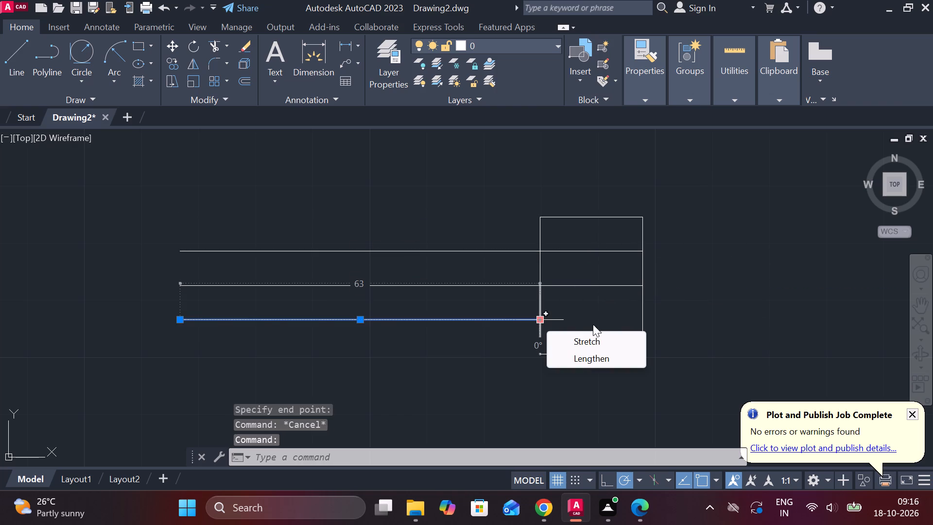
{"action": "left_click", "coordinate": [580, 359]}
{"action": "left_click", "coordinate": [642, 319]}
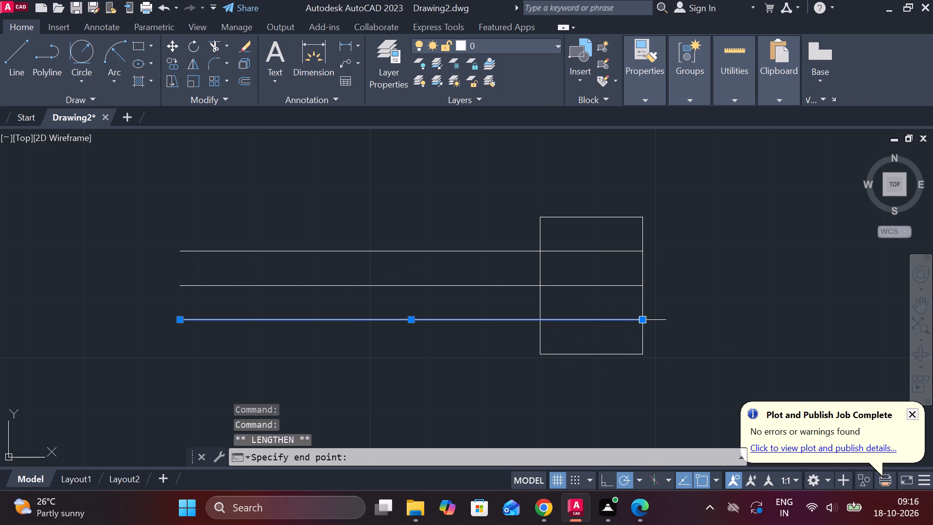
{"action": "key", "text": "Escape"}
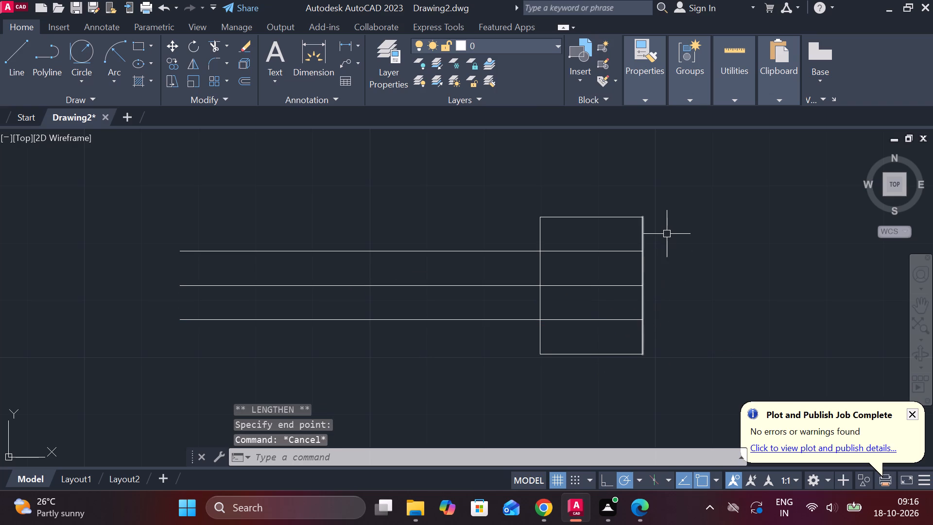
Offset the rectangle's right vertical edge 2 units inward.
{"action": "key", "text": "o"}
{"action": "key", "text": "Return"}
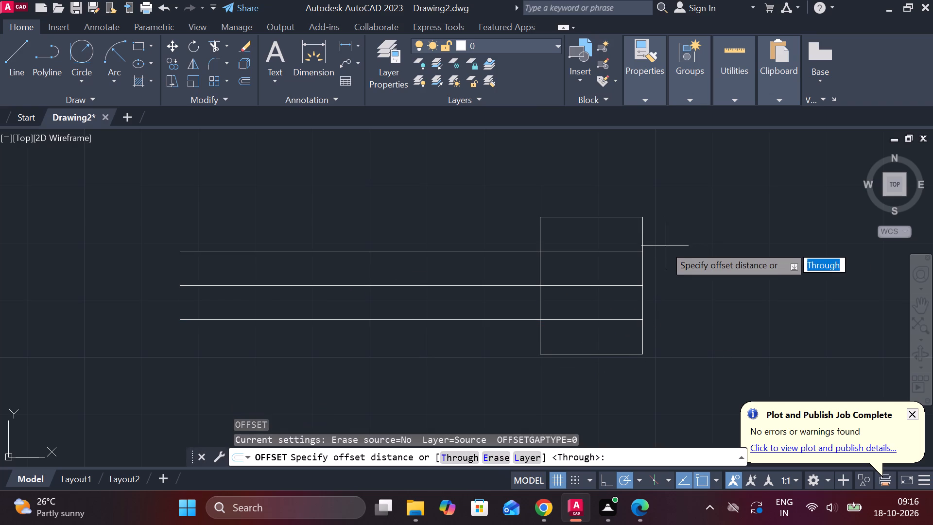
{"action": "key", "text": "Return"}
{"action": "left_click", "coordinate": [642, 240]}
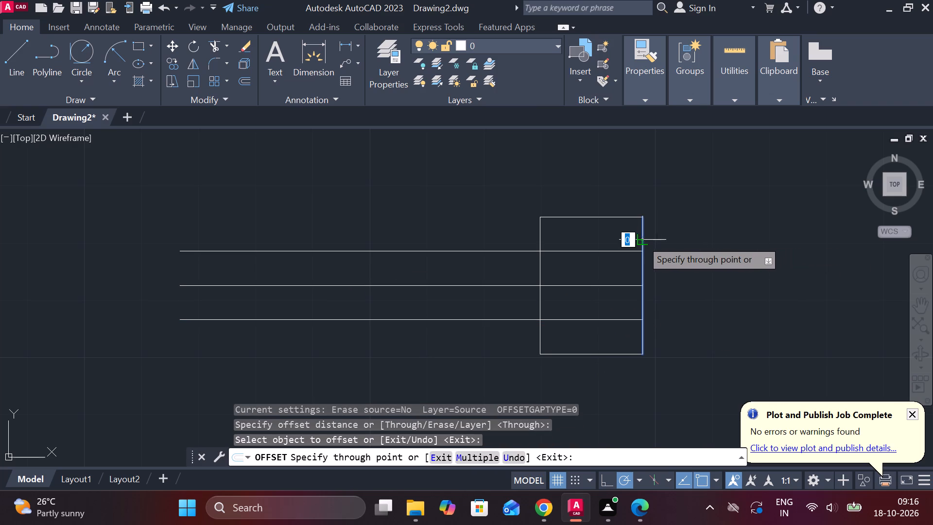
{"action": "type", "text": "2"}
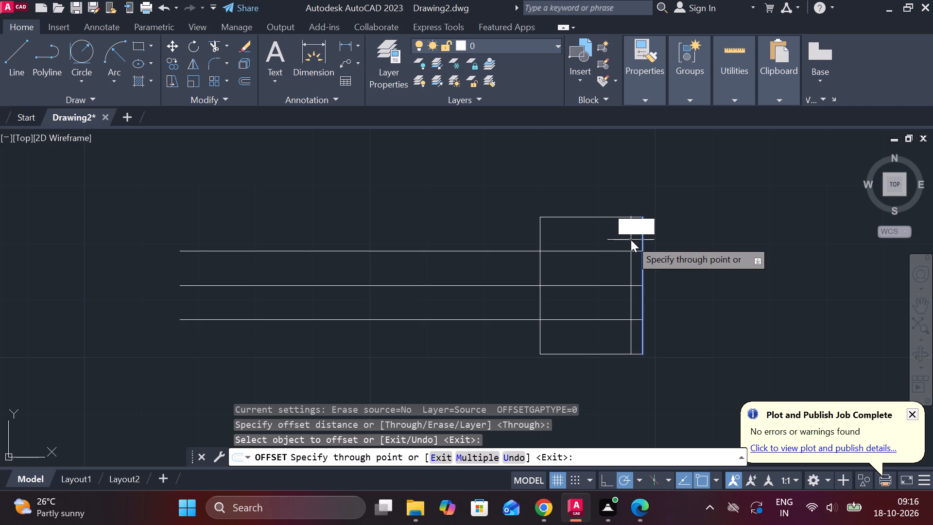
{"action": "key", "text": "space"}
{"action": "key", "text": "Escape"}
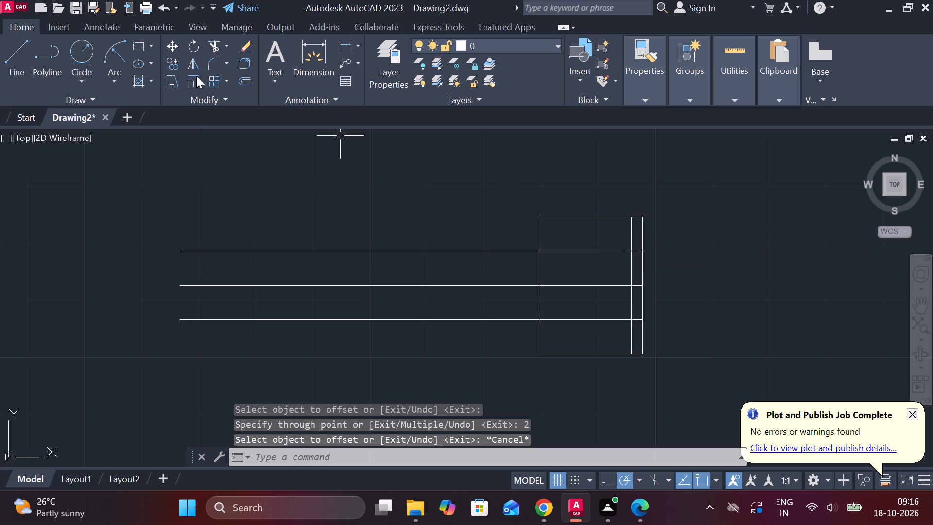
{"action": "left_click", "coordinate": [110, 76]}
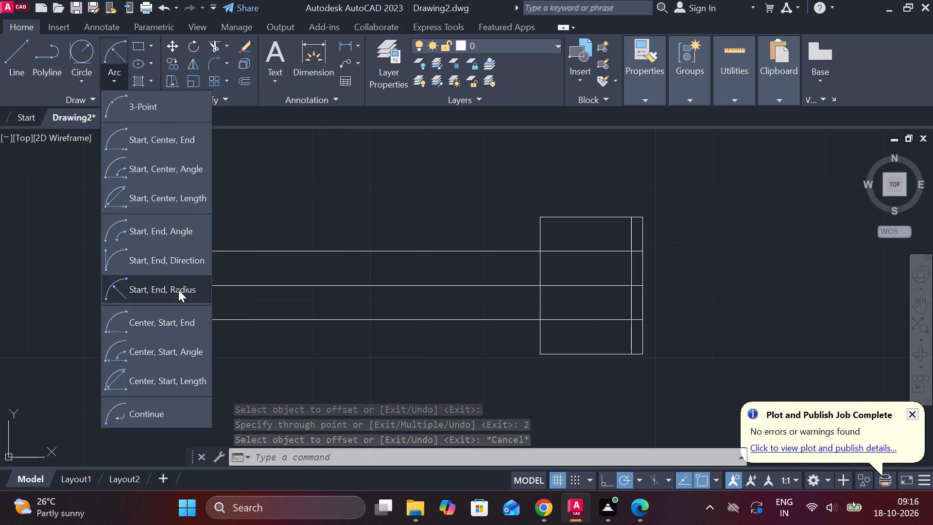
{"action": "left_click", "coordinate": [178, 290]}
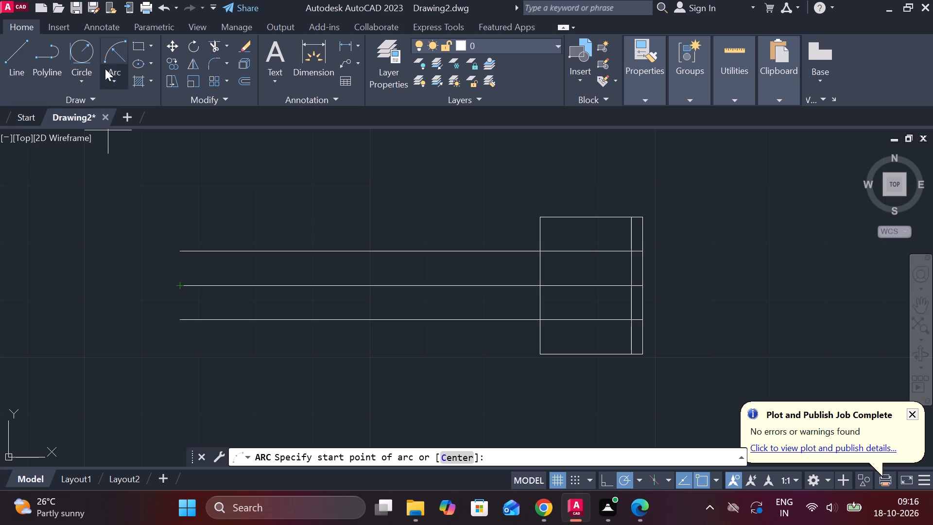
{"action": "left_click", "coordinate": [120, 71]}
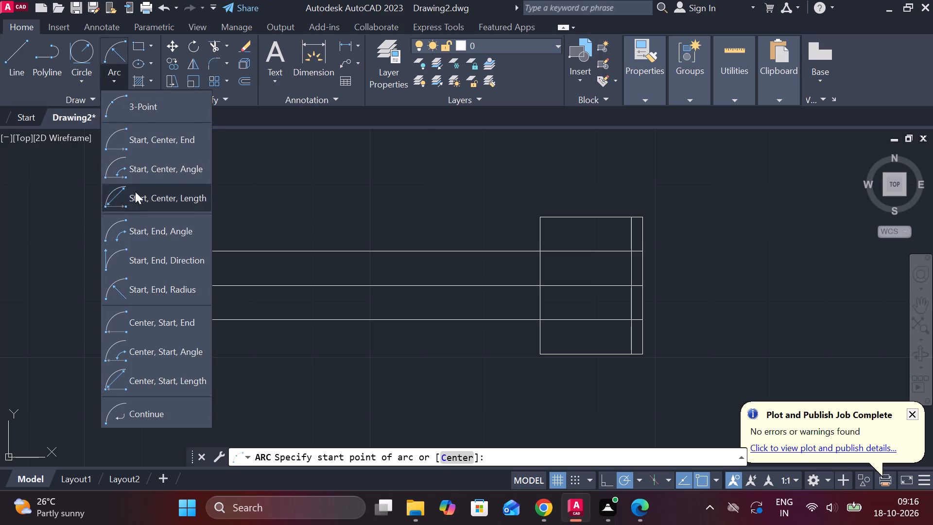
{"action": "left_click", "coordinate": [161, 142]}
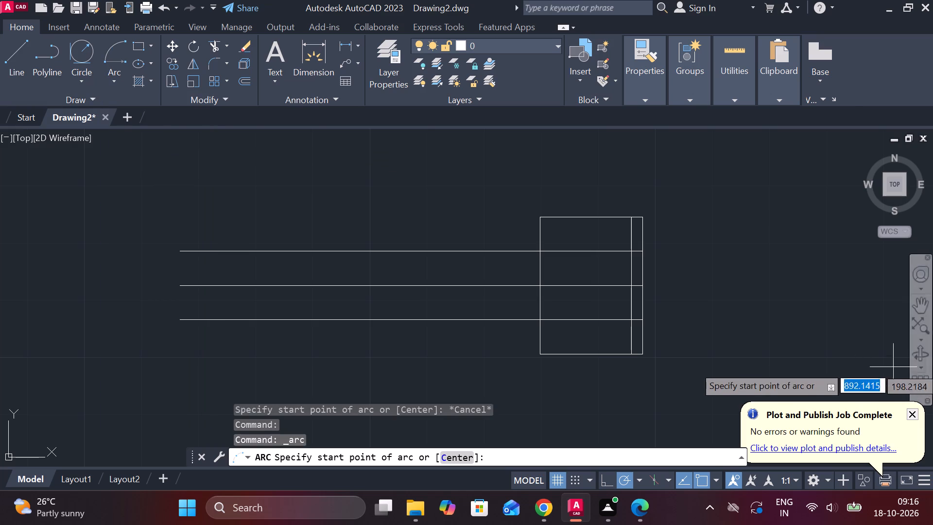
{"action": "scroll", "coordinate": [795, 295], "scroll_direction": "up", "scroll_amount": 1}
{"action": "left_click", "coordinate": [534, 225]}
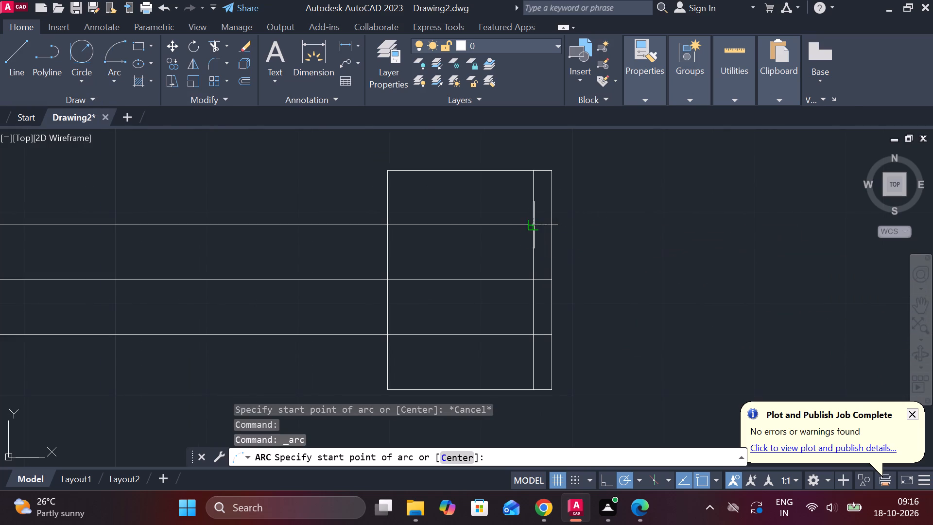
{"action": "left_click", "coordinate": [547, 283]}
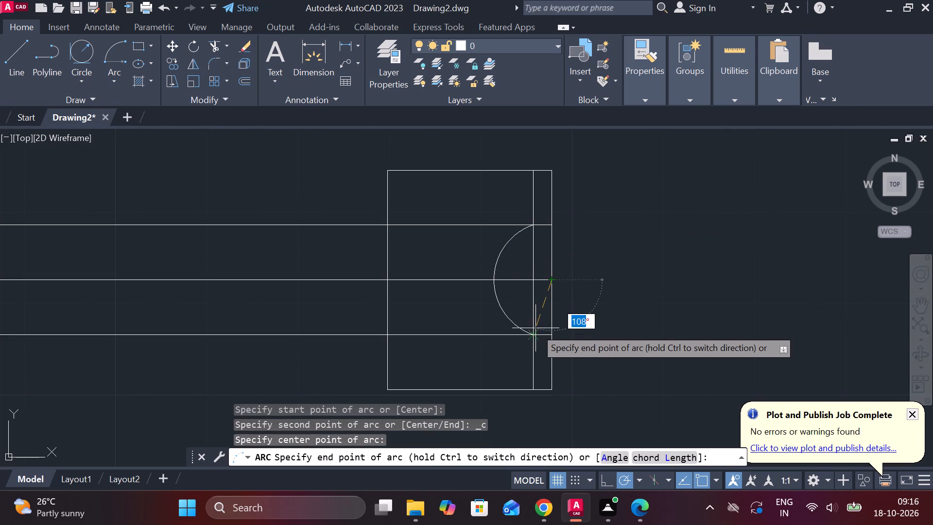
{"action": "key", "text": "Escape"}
Draw a three-point arc between the lower and upper horizontal lines' crossings with the offset line, passing through the middle line's right end.
{"action": "key", "text": "space"}
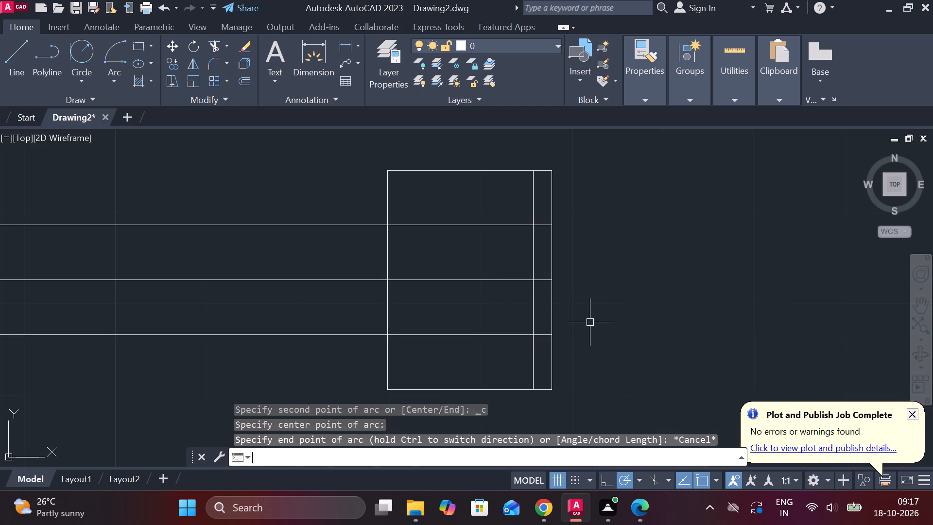
{"action": "left_click", "coordinate": [535, 334]}
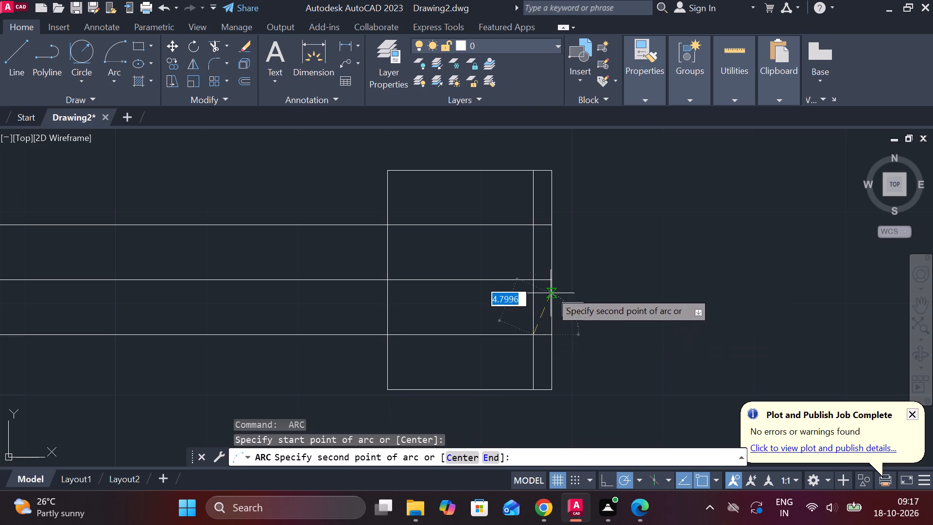
{"action": "left_click", "coordinate": [551, 284]}
{"action": "left_click", "coordinate": [536, 223]}
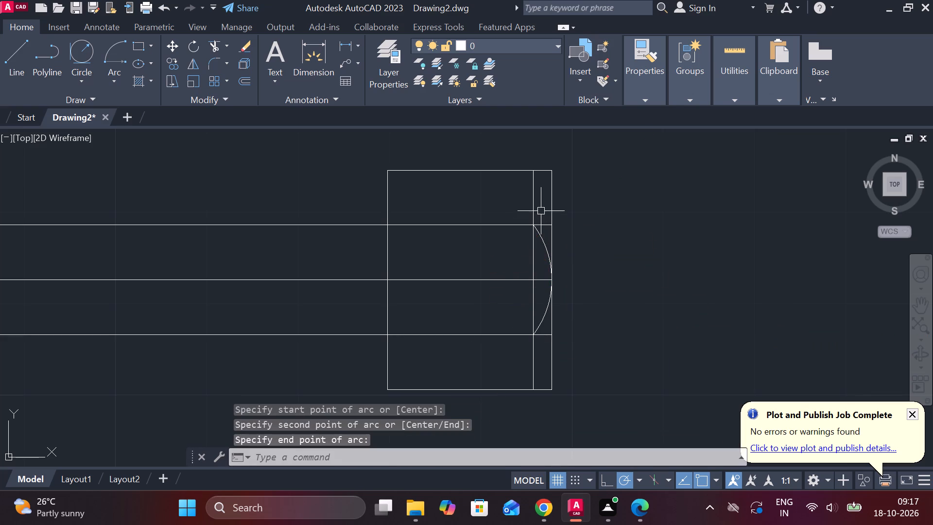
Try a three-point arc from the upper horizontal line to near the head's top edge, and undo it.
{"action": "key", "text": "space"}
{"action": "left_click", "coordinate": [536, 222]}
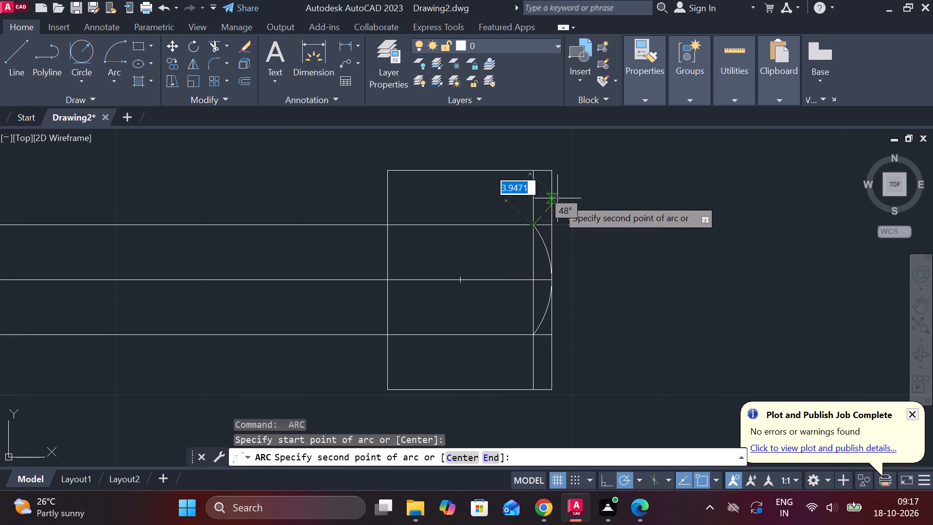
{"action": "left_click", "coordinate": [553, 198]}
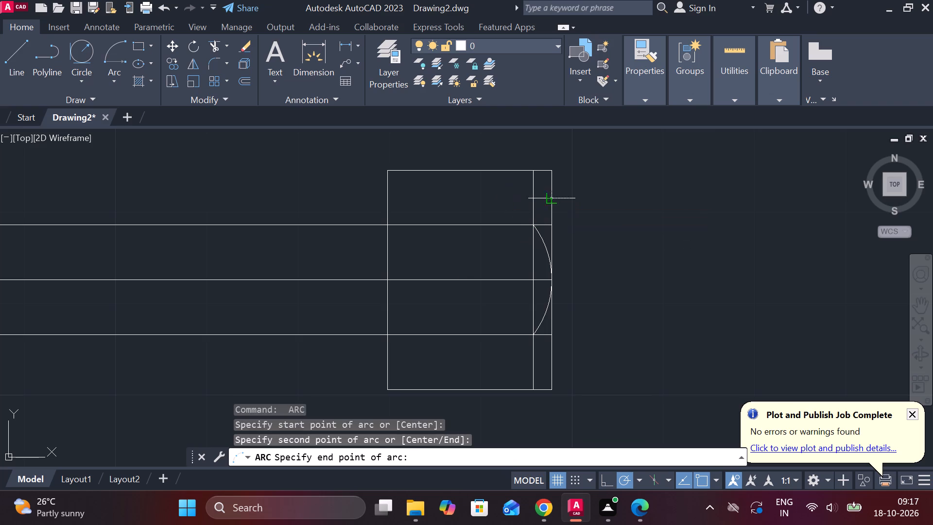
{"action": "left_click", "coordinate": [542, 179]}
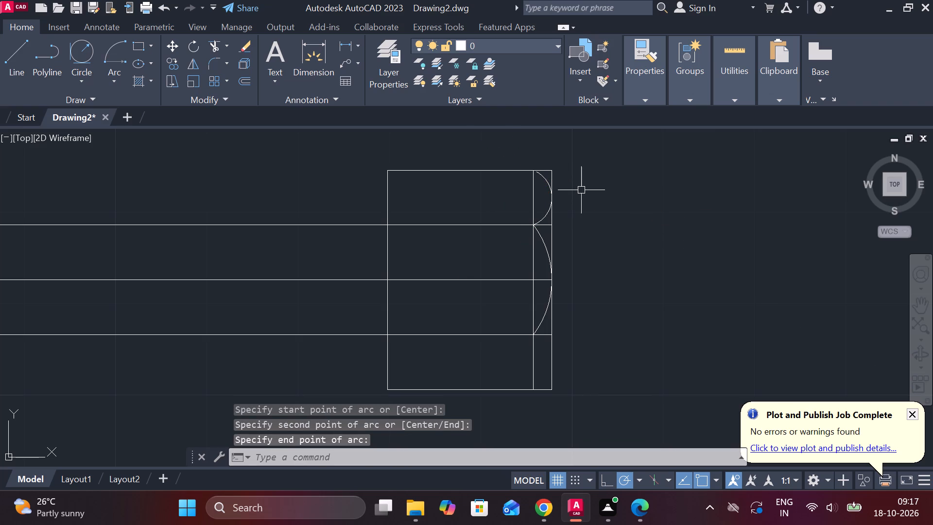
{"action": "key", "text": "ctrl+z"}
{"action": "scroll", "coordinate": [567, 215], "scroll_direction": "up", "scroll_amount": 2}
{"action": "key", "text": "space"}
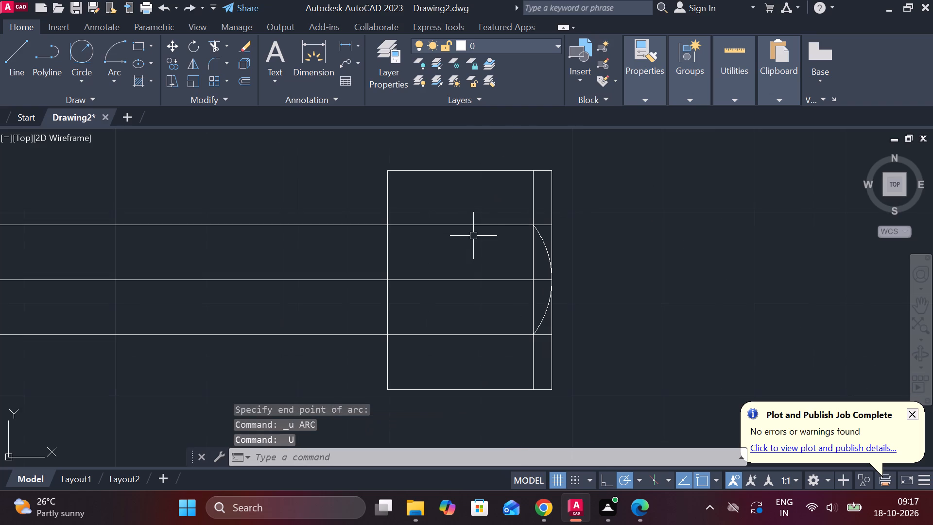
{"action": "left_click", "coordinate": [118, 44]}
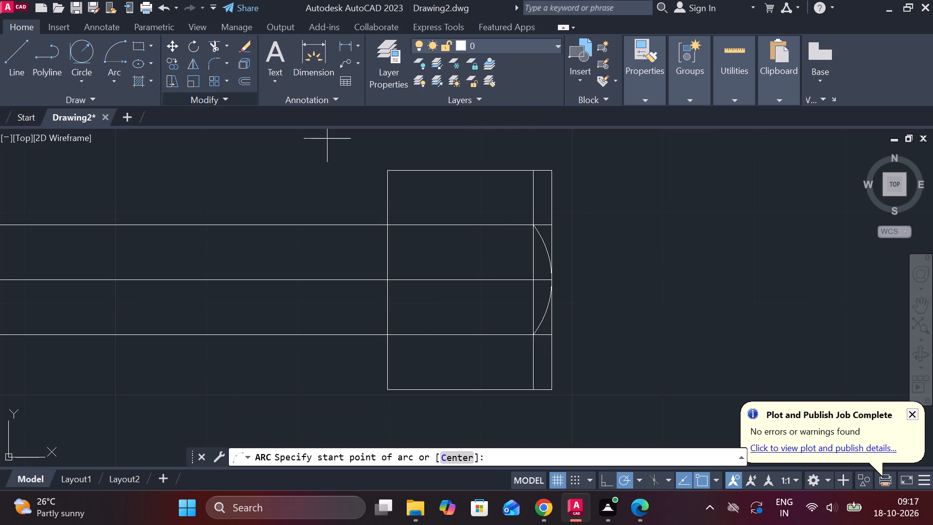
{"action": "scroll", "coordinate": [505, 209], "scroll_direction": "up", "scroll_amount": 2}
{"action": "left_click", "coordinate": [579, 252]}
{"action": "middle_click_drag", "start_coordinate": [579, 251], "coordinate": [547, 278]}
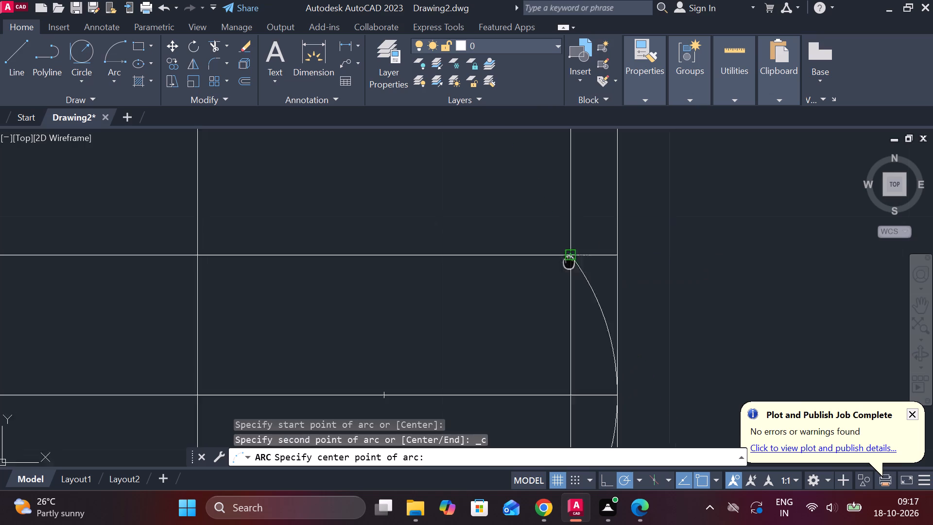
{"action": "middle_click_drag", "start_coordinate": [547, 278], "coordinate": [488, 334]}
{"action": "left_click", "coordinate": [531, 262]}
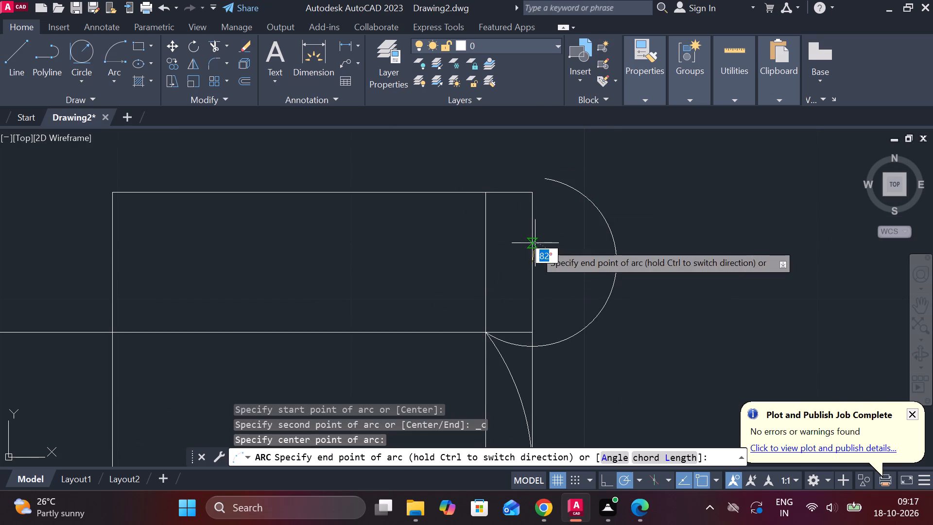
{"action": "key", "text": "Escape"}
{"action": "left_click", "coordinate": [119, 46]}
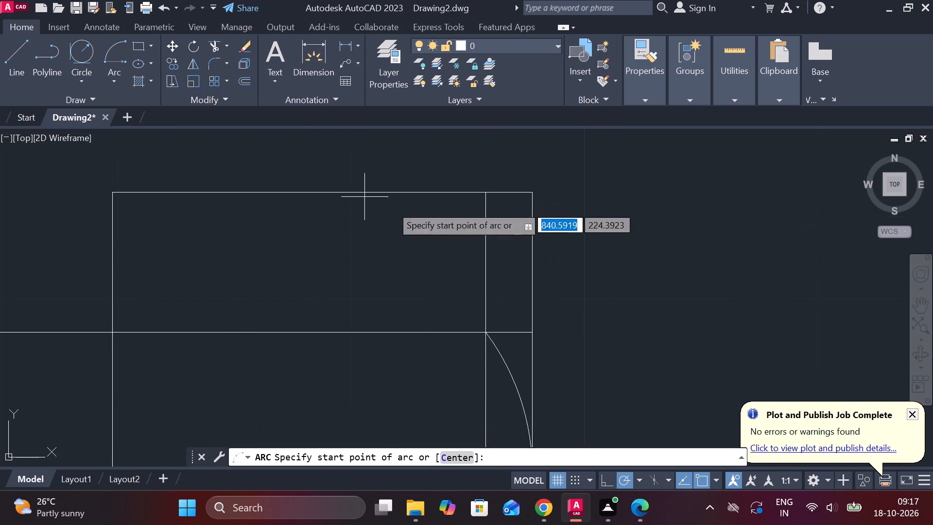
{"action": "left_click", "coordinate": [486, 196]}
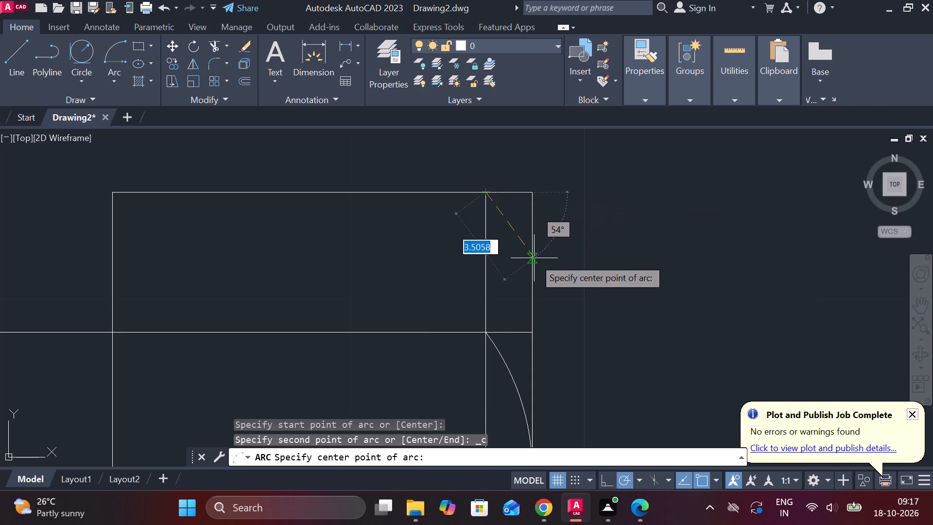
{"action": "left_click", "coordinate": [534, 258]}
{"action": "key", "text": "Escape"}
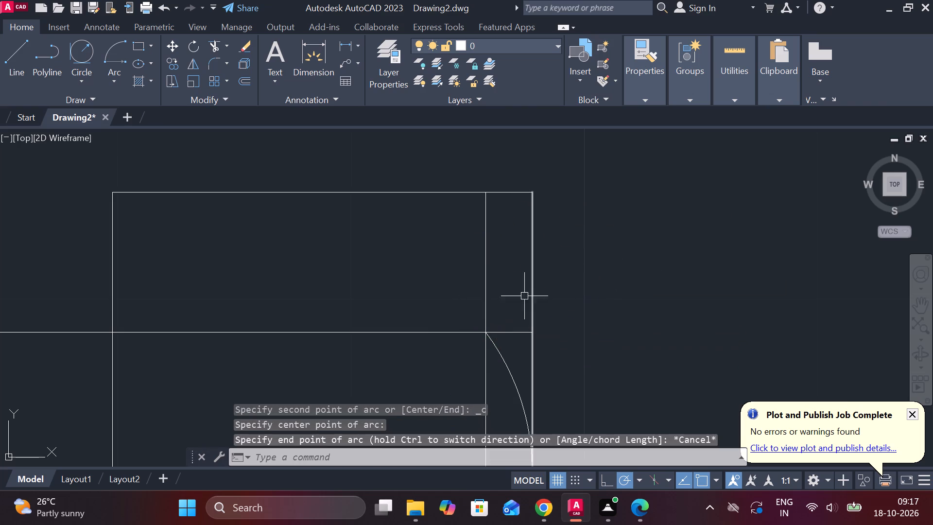
Draw a three-point arc from the upper horizontal line's crossing with the offset line, via the head's right edge, to the offset line's top end.
{"action": "key", "text": "space"}
{"action": "left_click", "coordinate": [484, 334]}
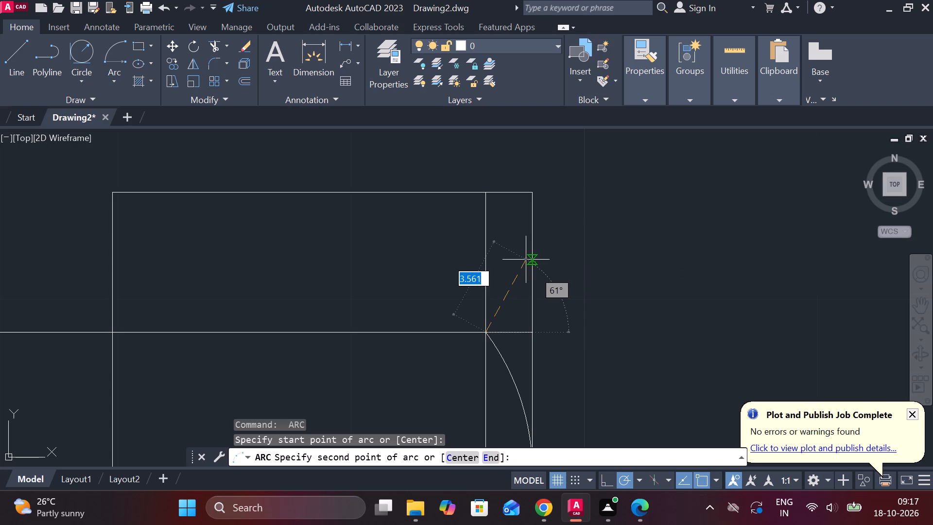
{"action": "left_click", "coordinate": [532, 257]}
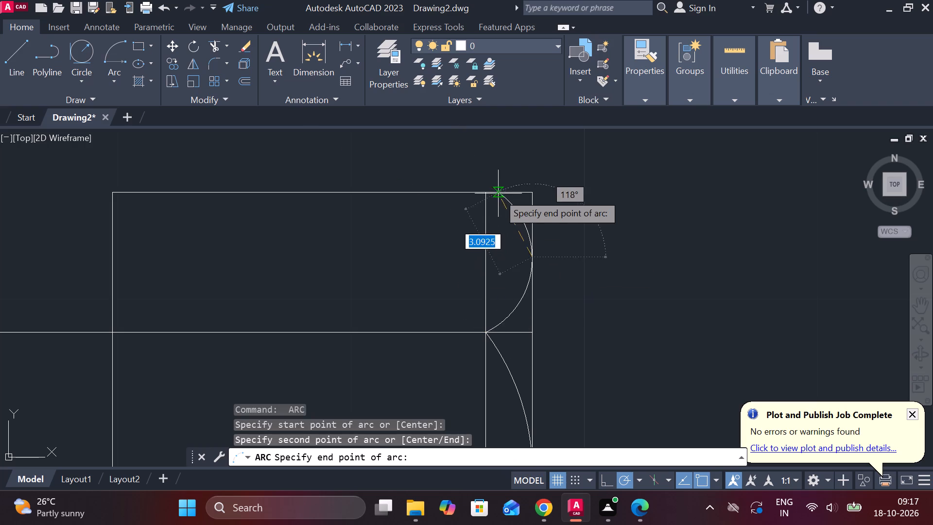
{"action": "left_click", "coordinate": [487, 192]}
{"action": "scroll", "coordinate": [639, 255], "scroll_direction": "down", "scroll_amount": 2}
{"action": "key", "text": "Escape"}
Draw a matching three-point arc from the offset line's bottom end, via the head's right edge, to the lower horizontal line's crossing.
{"action": "middle_click_drag", "start_coordinate": [612, 285], "coordinate": [605, 285]}
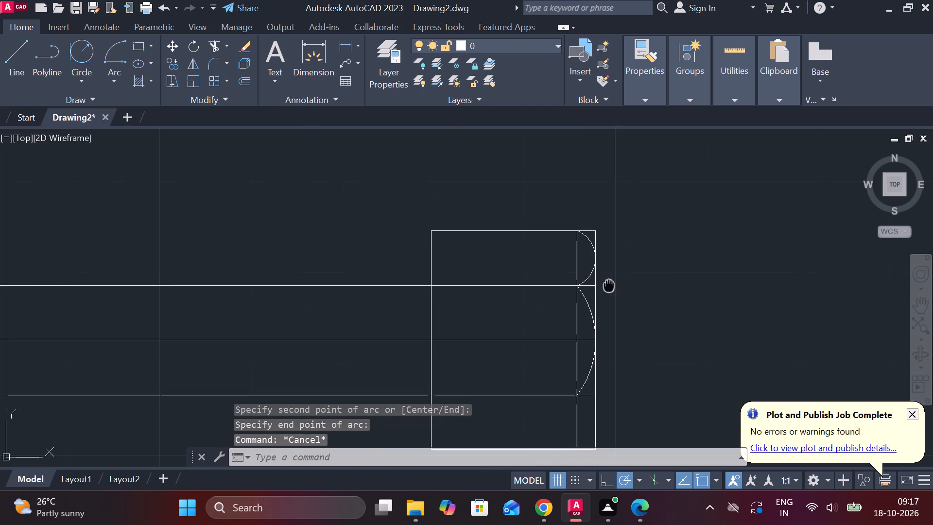
{"action": "middle_click_drag", "start_coordinate": [605, 285], "coordinate": [580, 180]}
{"action": "key", "text": "space"}
{"action": "scroll", "coordinate": [557, 329], "scroll_direction": "up", "scroll_amount": 1}
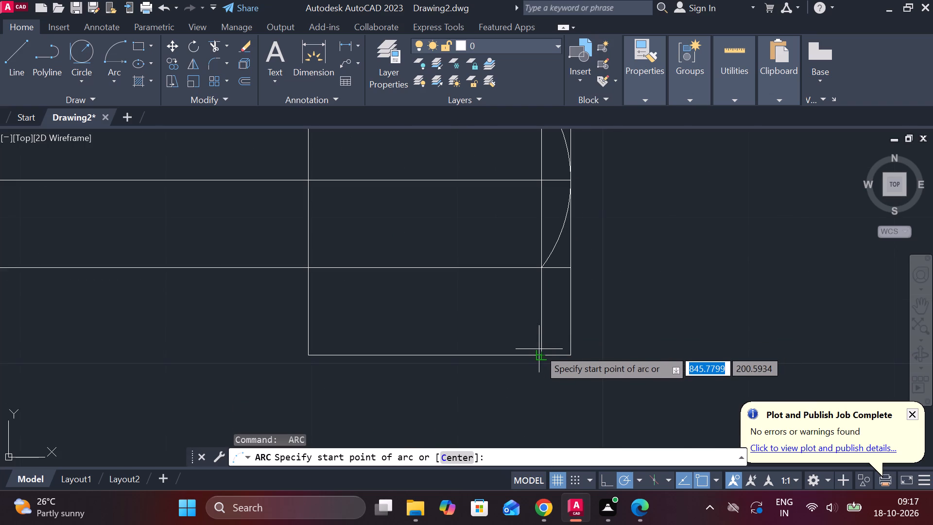
{"action": "left_click", "coordinate": [539, 351]}
{"action": "left_click", "coordinate": [572, 309]}
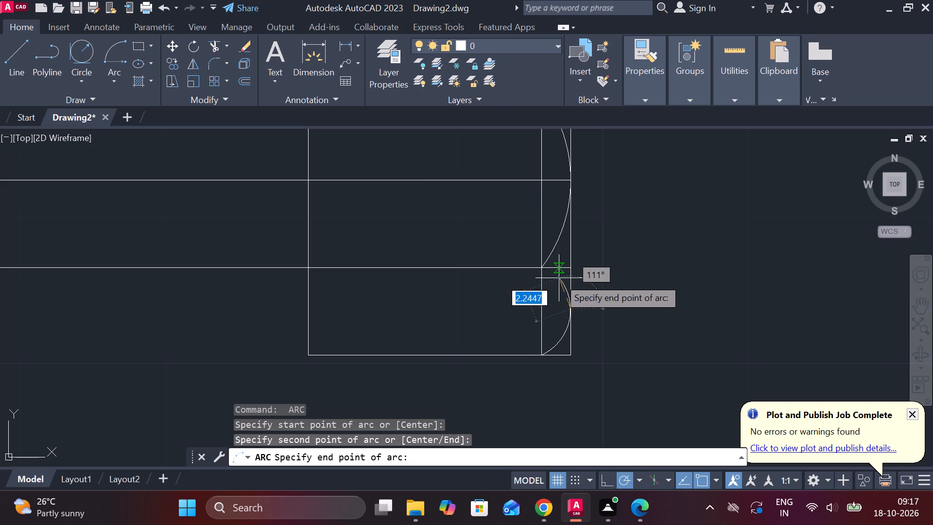
{"action": "left_click", "coordinate": [542, 267]}
{"action": "scroll", "coordinate": [622, 266], "scroll_direction": "down", "scroll_amount": 1}
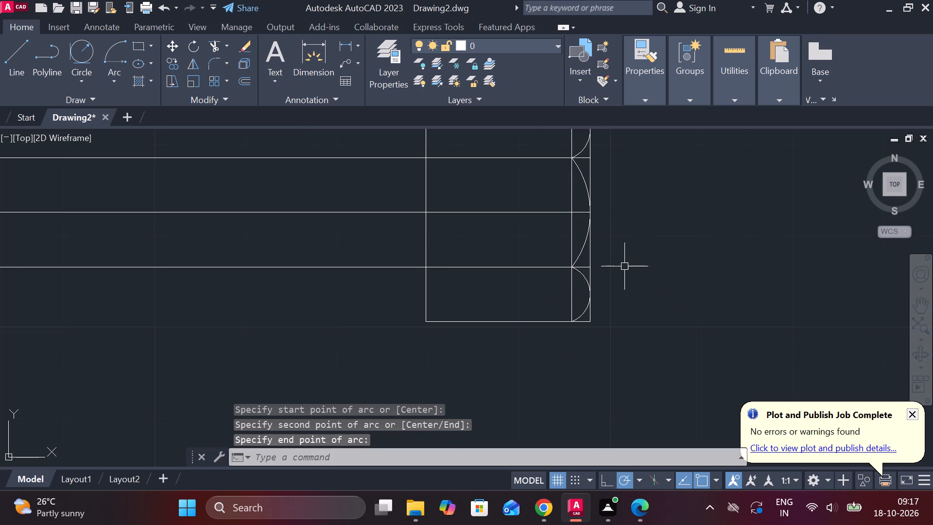
{"action": "key", "text": "Escape"}
Trim the head's top and right edges back to the upper arc, removing the upper right corner.
{"action": "scroll", "coordinate": [629, 268], "scroll_direction": "down", "scroll_amount": 1}
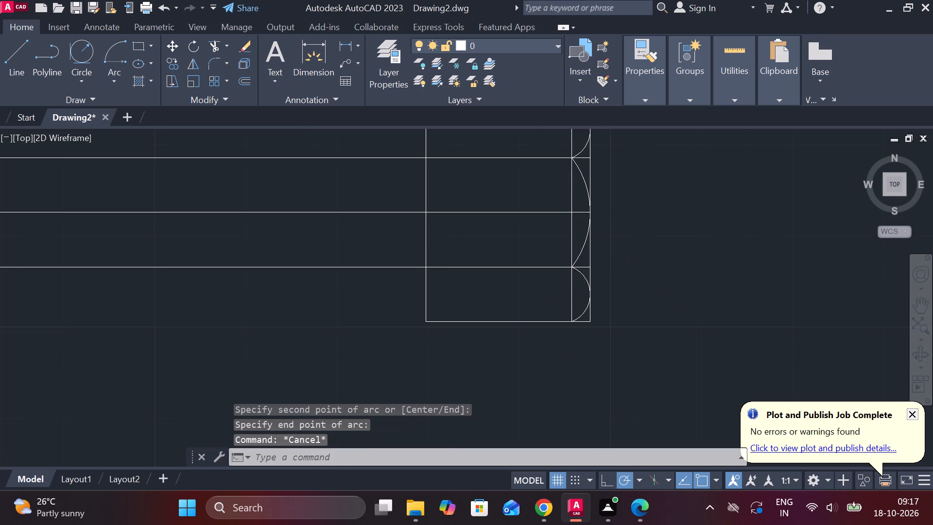
{"action": "middle_click_drag", "start_coordinate": [625, 233], "coordinate": [618, 306]}
{"action": "type", "text": "TR"}
{"action": "key", "text": "space"}
{"action": "scroll", "coordinate": [562, 239], "scroll_direction": "up", "scroll_amount": 2}
{"action": "left_click", "coordinate": [641, 237]}
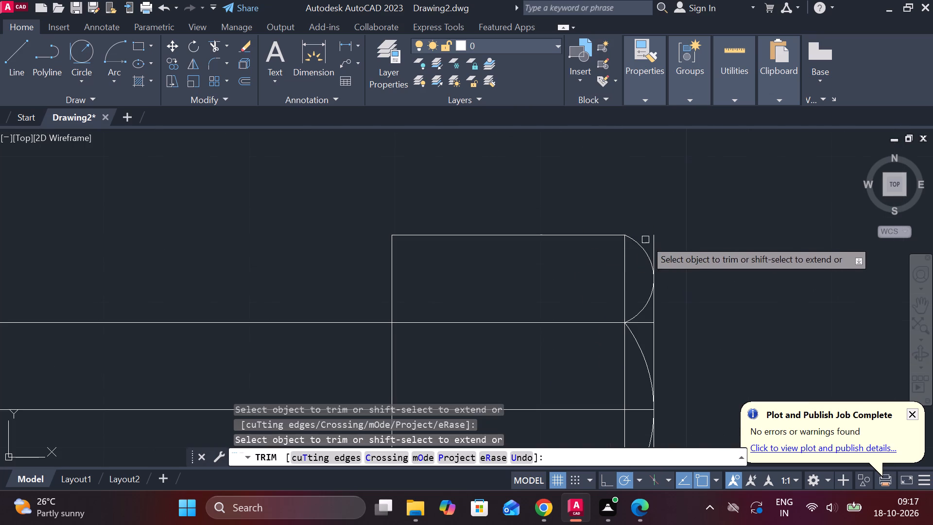
{"action": "left_click", "coordinate": [657, 249]}
Trim the head's bottom and right edges outside the lower arc, removing the lower right corner.
{"action": "scroll", "coordinate": [682, 302], "scroll_direction": "down", "scroll_amount": 2}
{"action": "scroll", "coordinate": [684, 391], "scroll_direction": "up", "scroll_amount": 2}
{"action": "middle_click_drag", "start_coordinate": [684, 391], "coordinate": [683, 392]}
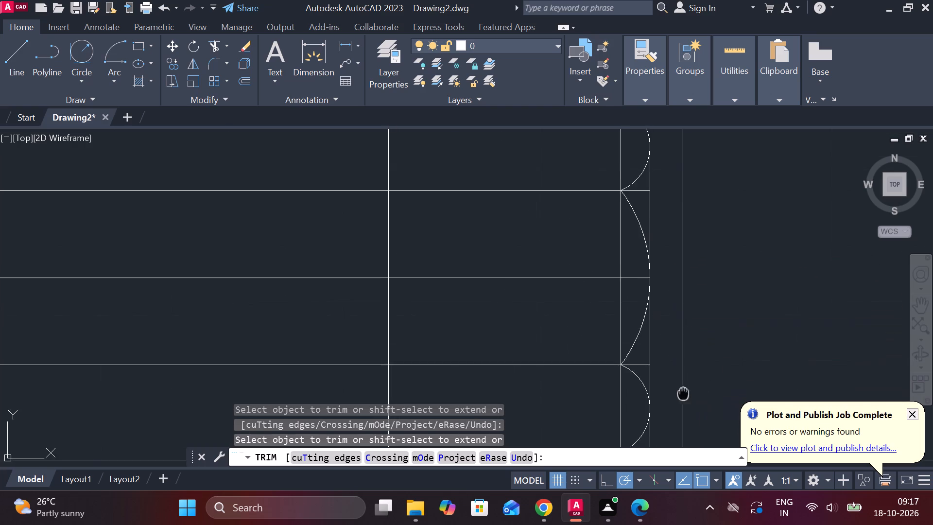
{"action": "middle_click_drag", "start_coordinate": [683, 392], "coordinate": [654, 298]}
{"action": "scroll", "coordinate": [654, 337], "scroll_direction": "up", "scroll_amount": 1}
{"action": "left_click_drag", "start_coordinate": [617, 349], "coordinate": [575, 386]}
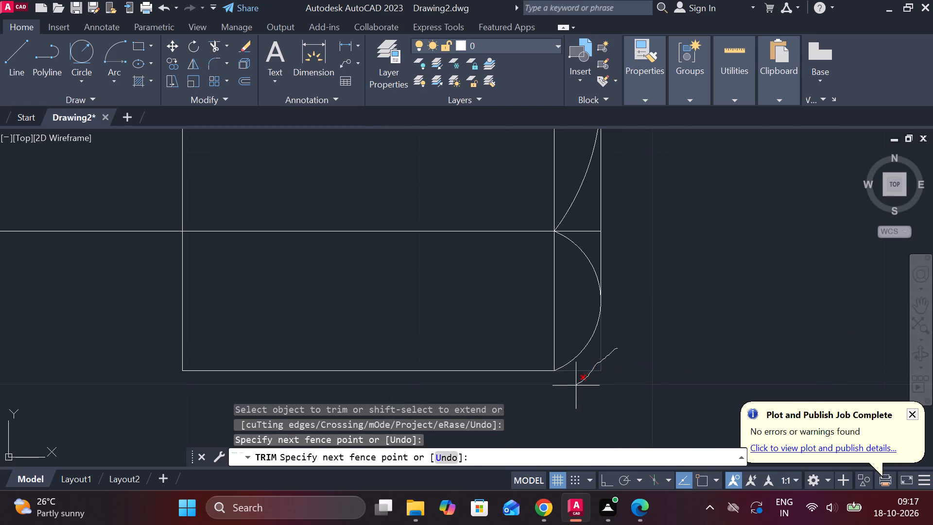
{"action": "left_click_drag", "start_coordinate": [575, 386], "coordinate": [574, 387]}
{"action": "scroll", "coordinate": [598, 376], "scroll_direction": "down", "scroll_amount": 1}
{"action": "scroll", "coordinate": [651, 293], "scroll_direction": "down", "scroll_amount": 1}
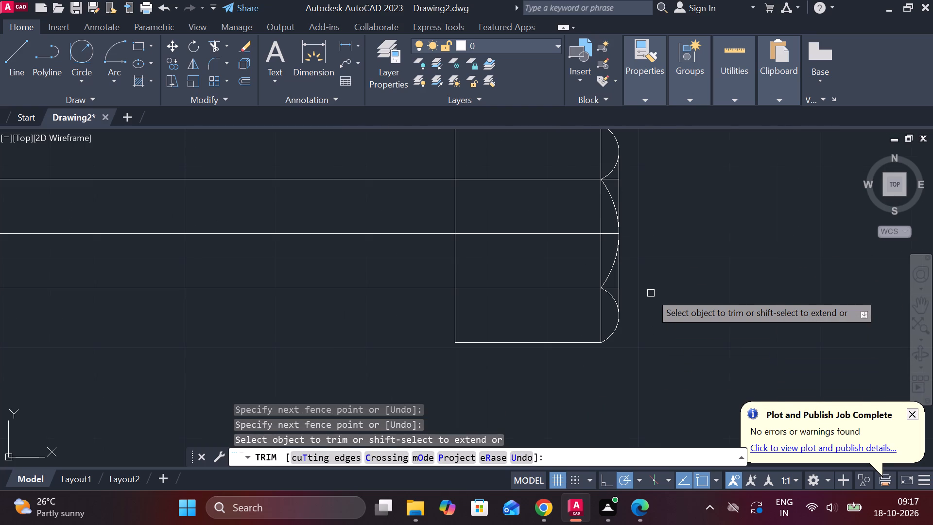
{"action": "key", "text": "Escape"}
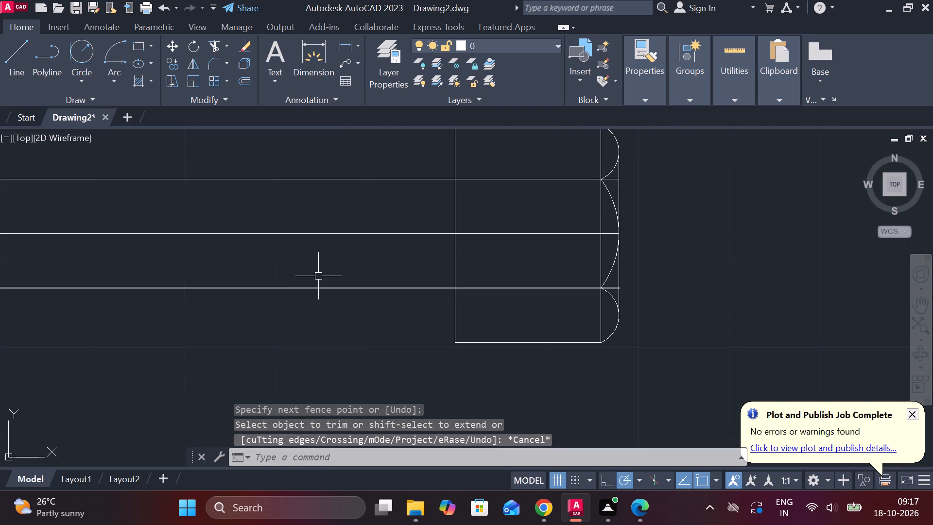
Close the shank's free end with a vertical line joining the ends of its upper and lower edges.
{"action": "middle_click_drag", "start_coordinate": [315, 275], "coordinate": [417, 330]}
{"action": "middle_click_drag", "start_coordinate": [345, 314], "coordinate": [592, 309]}
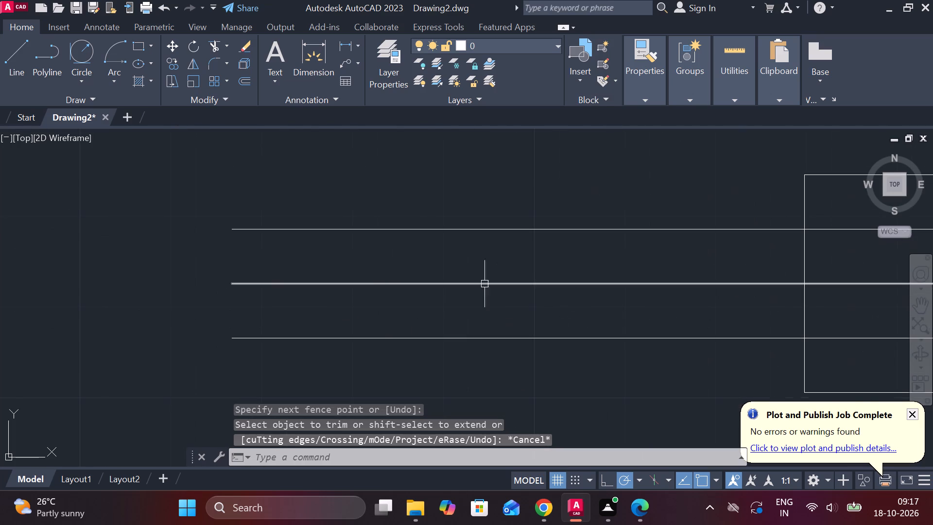
{"action": "key", "text": "l"}
{"action": "key", "text": "Return"}
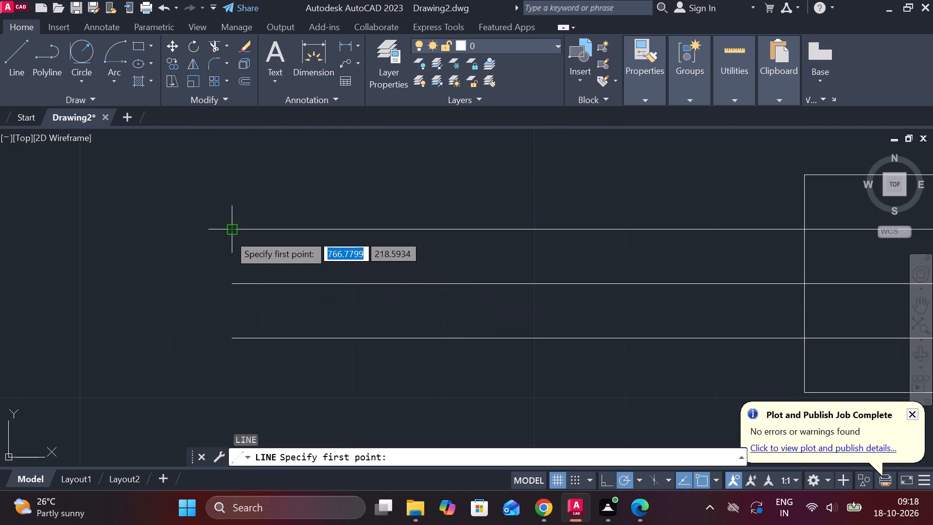
{"action": "left_click", "coordinate": [229, 234]}
{"action": "left_click", "coordinate": [234, 348]}
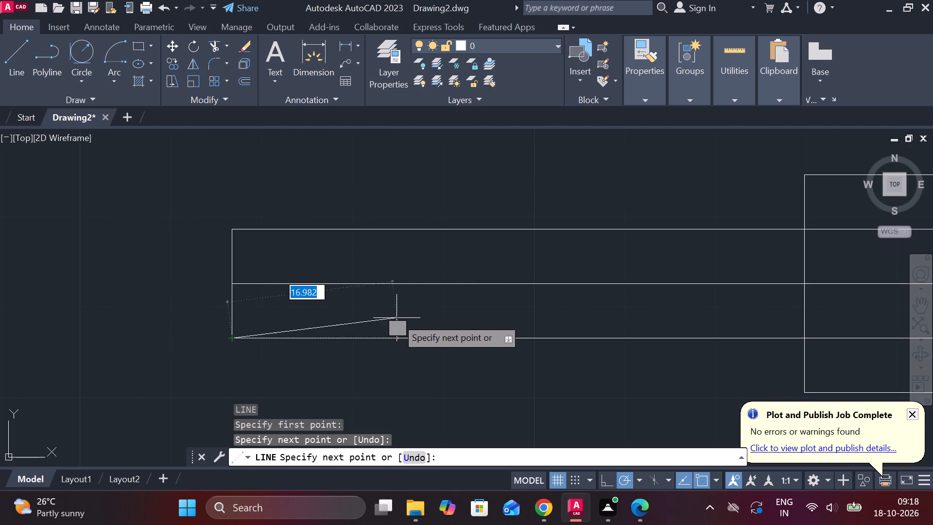
{"action": "key", "text": "ctrl+z"}
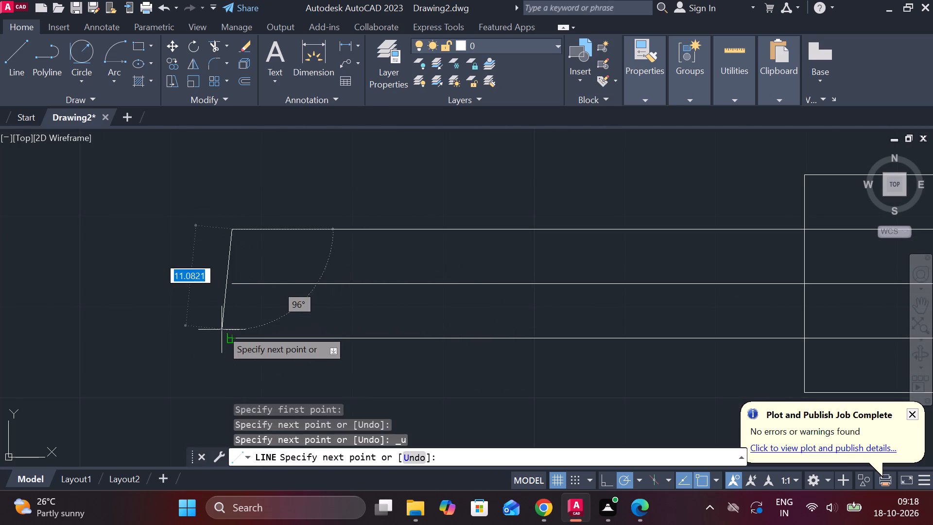
{"action": "left_click", "coordinate": [230, 337]}
{"action": "key", "text": "Escape"}
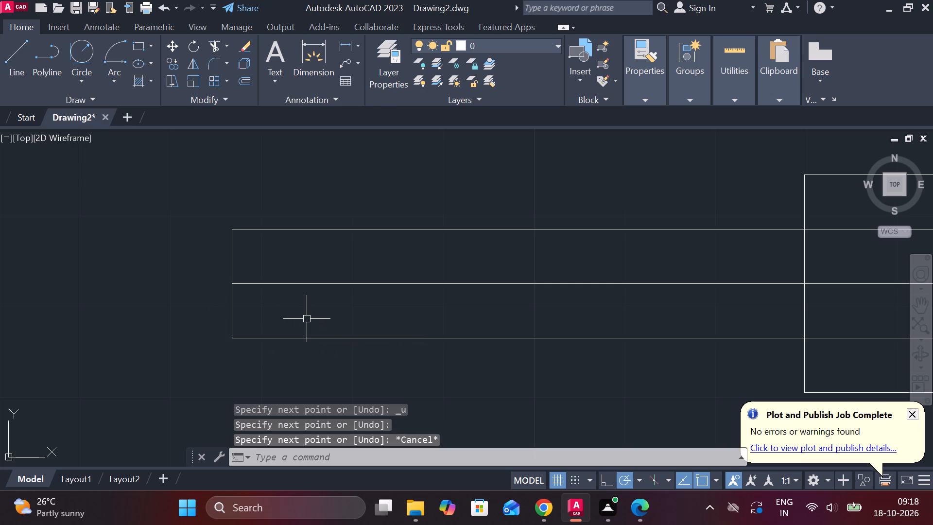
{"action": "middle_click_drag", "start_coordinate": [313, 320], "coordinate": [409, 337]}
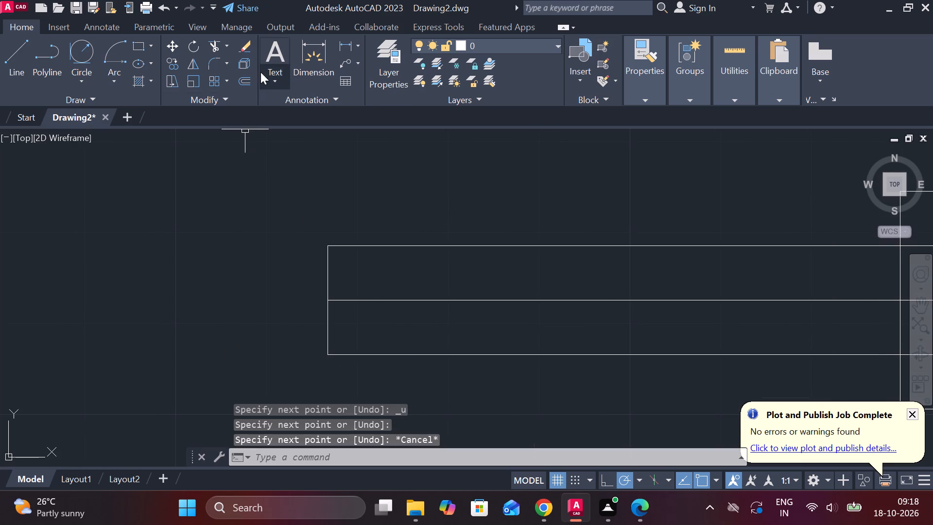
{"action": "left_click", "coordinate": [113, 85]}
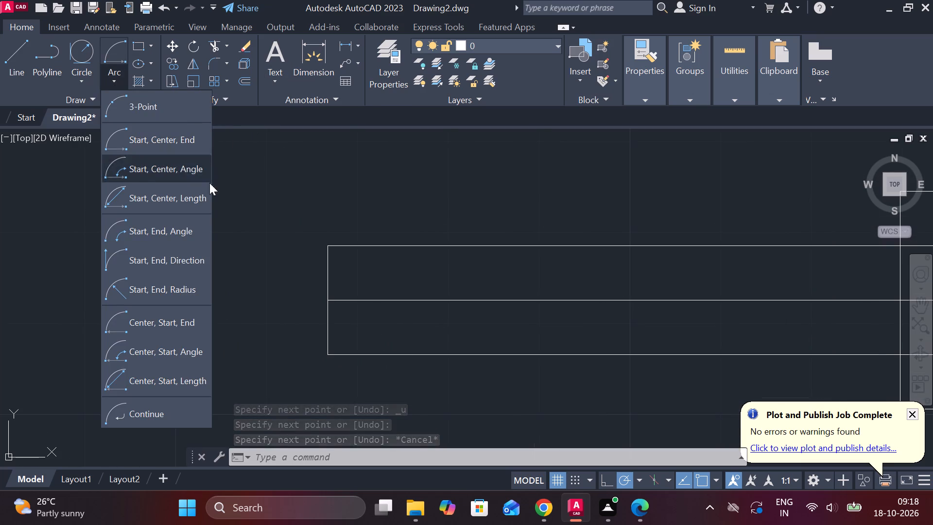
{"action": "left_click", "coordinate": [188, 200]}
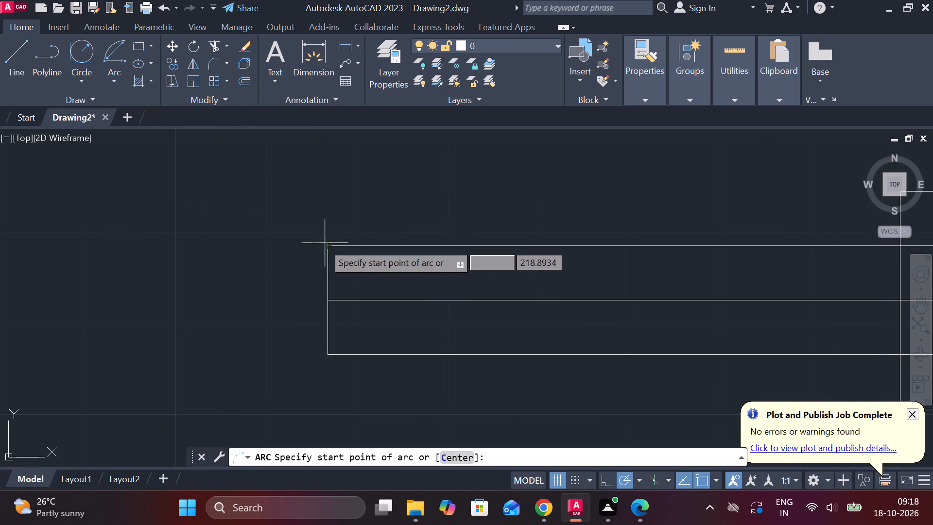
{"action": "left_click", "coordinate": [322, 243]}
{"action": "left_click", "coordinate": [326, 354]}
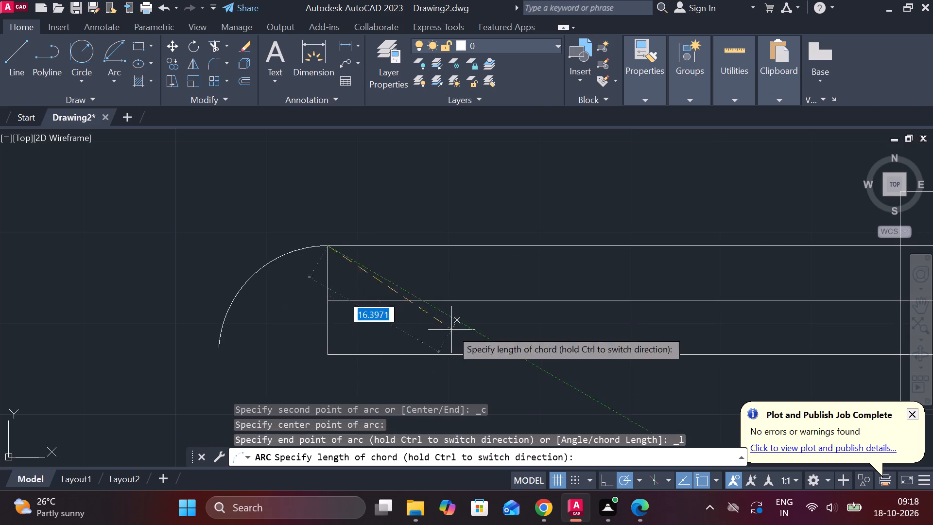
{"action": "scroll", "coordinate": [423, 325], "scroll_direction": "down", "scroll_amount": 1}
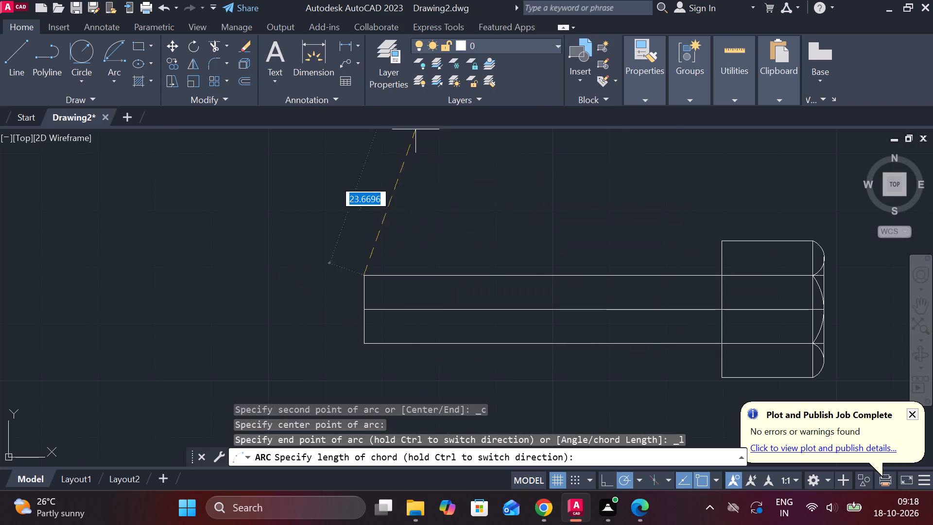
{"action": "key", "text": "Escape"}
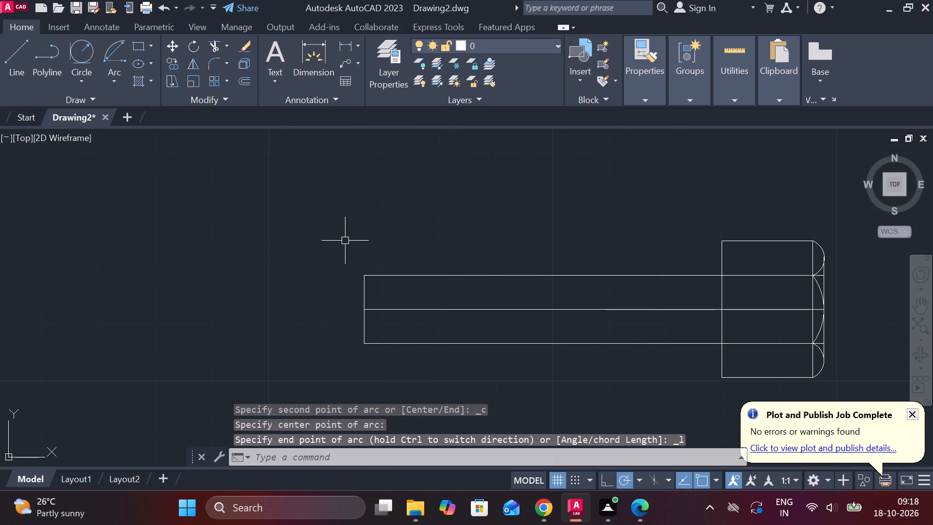
Draw an outward-bulging start-end-radius arc between the two corners of the shank's free end, with a radius of about 16.
{"action": "left_click", "coordinate": [121, 77]}
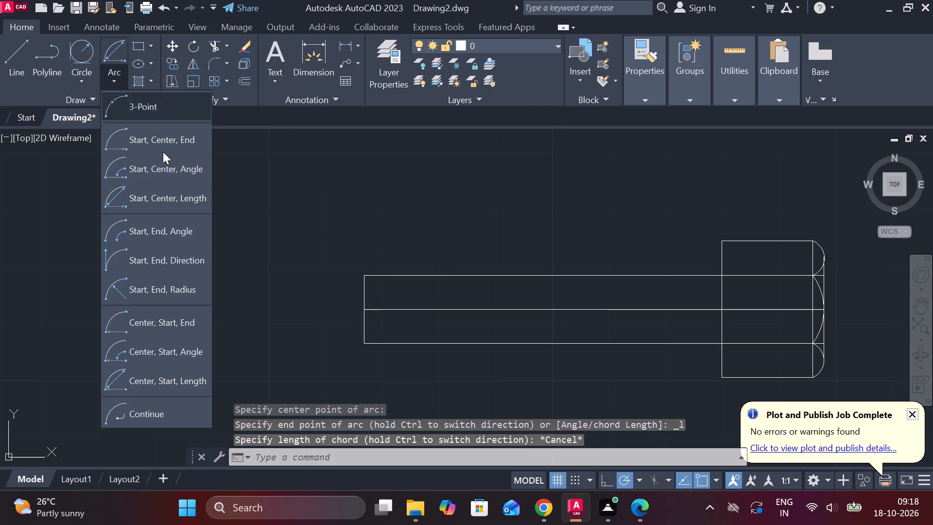
{"action": "left_click", "coordinate": [173, 292]}
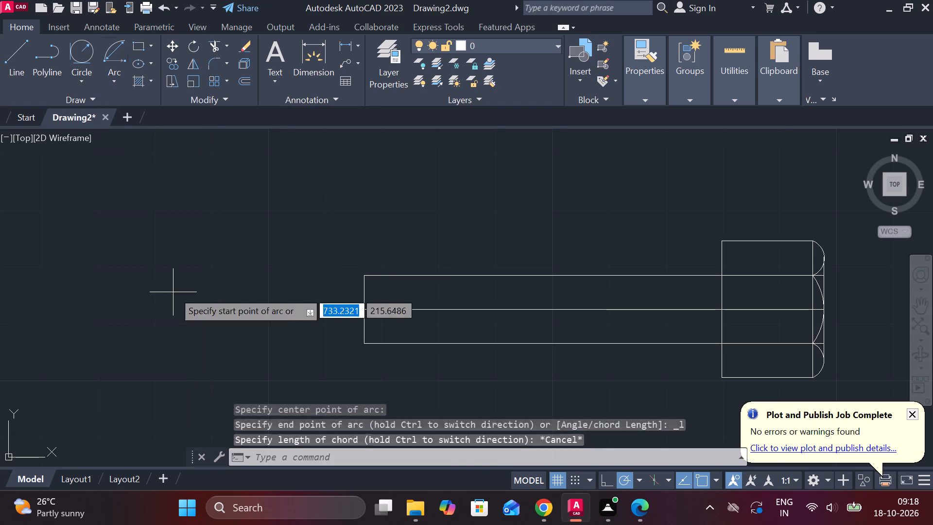
{"action": "left_click", "coordinate": [368, 279]}
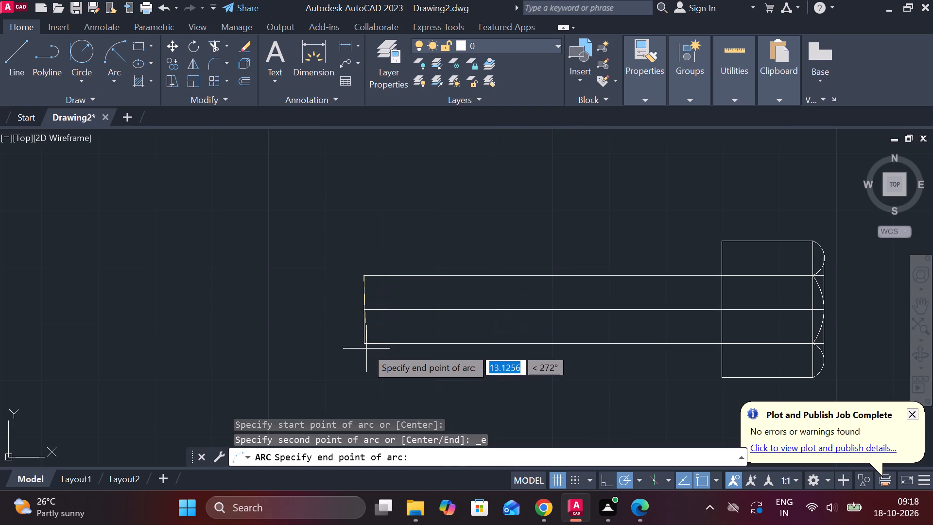
{"action": "left_click", "coordinate": [363, 346]}
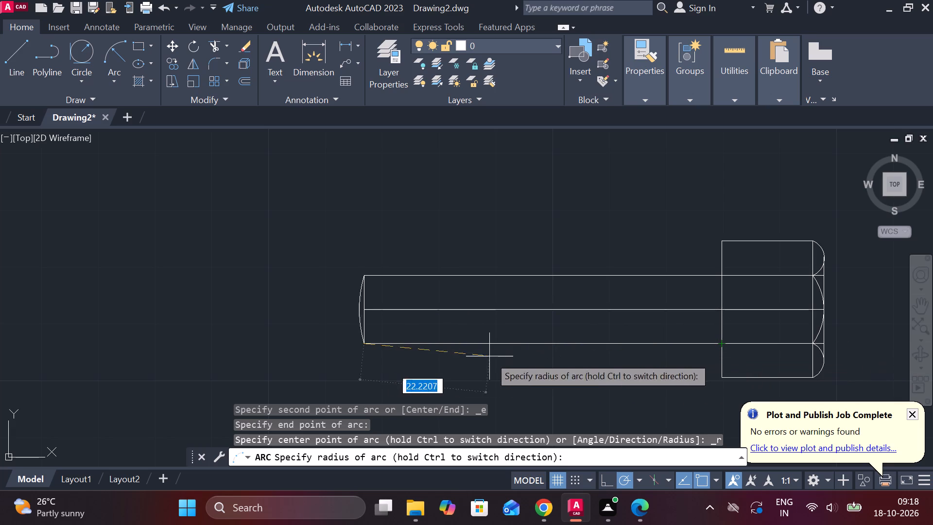
{"action": "left_click", "coordinate": [457, 343]}
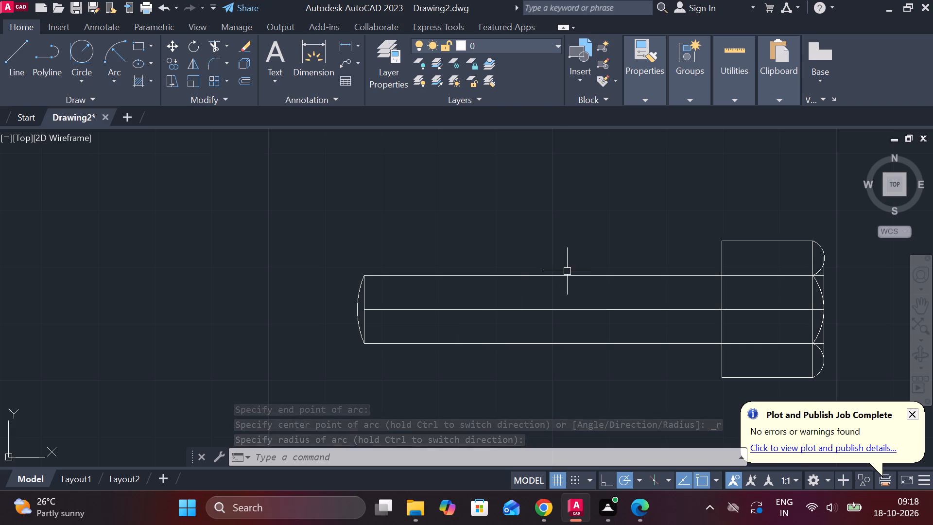
Offset the upper half of the head's shank-side edge 32 units along the shank toward its free end.
{"action": "left_click", "coordinate": [722, 260]}
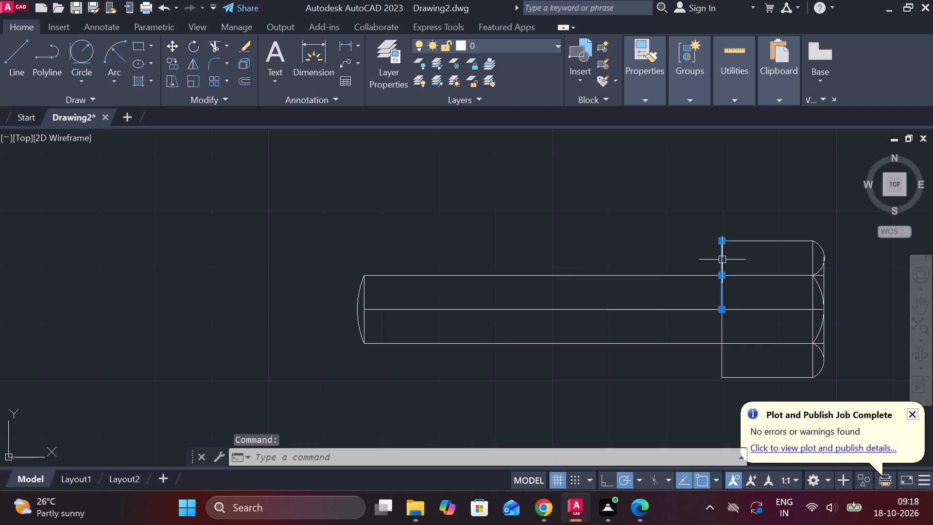
{"action": "key", "text": "o"}
{"action": "key", "text": "Return"}
{"action": "key", "text": "Return"}
{"action": "type", "text": "32"}
{"action": "key", "text": "space"}
{"action": "key", "text": "Escape"}
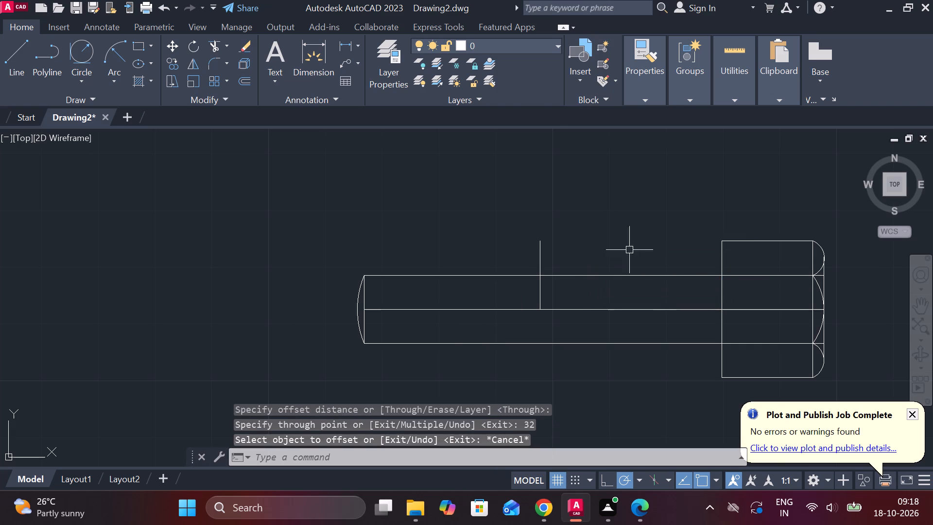
Join the upper and lower halves of the head's shank-side edge into one line.
{"action": "left_click", "coordinate": [721, 256]}
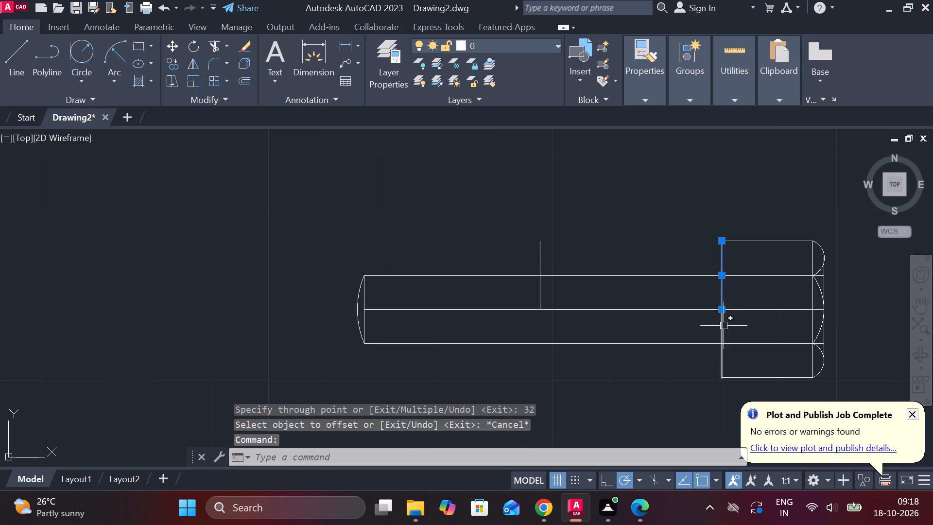
{"action": "left_click", "coordinate": [724, 327]}
{"action": "key", "text": "j"}
{"action": "key", "text": "Return"}
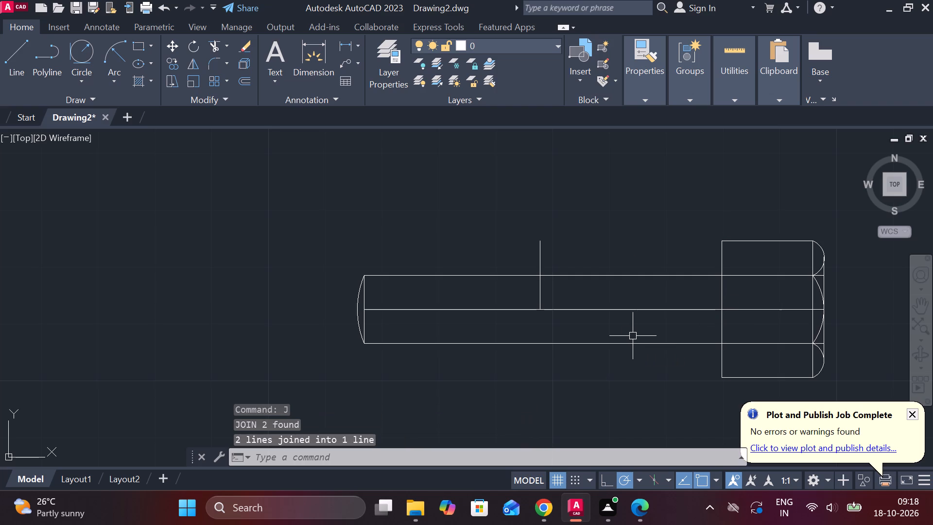
Offset the shank's upper and lower edge lines 1 unit inward toward the centre line.
{"action": "middle_click_drag", "start_coordinate": [632, 336], "coordinate": [592, 336]}
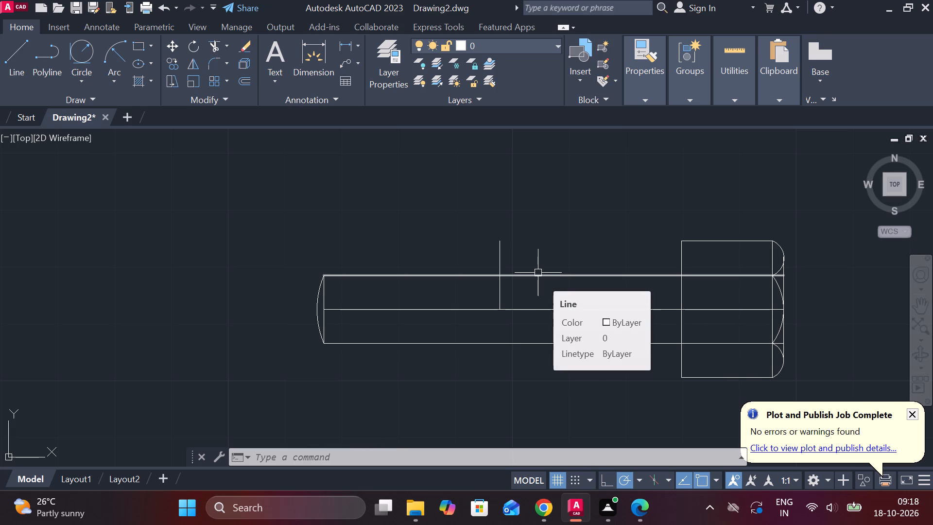
{"action": "left_click", "coordinate": [576, 276]}
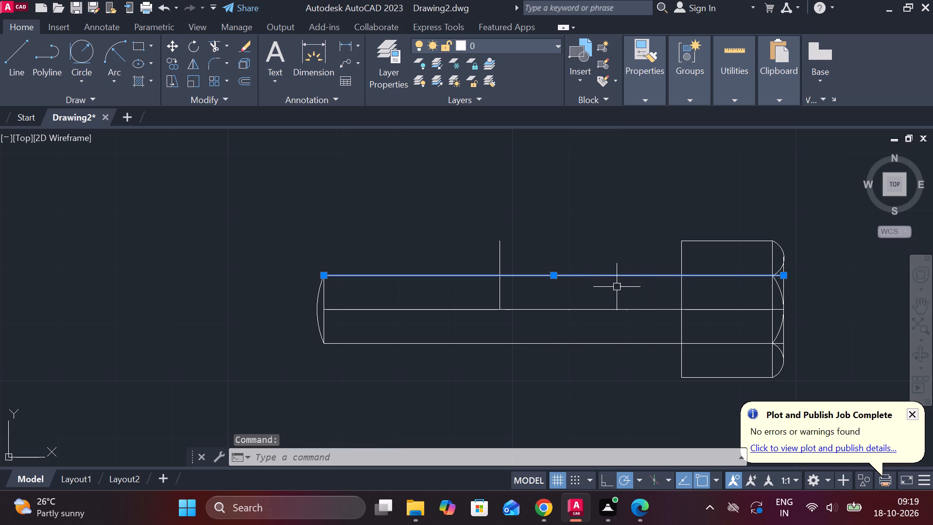
{"action": "key", "text": "o"}
{"action": "key", "text": "Return"}
{"action": "key", "text": "Return"}
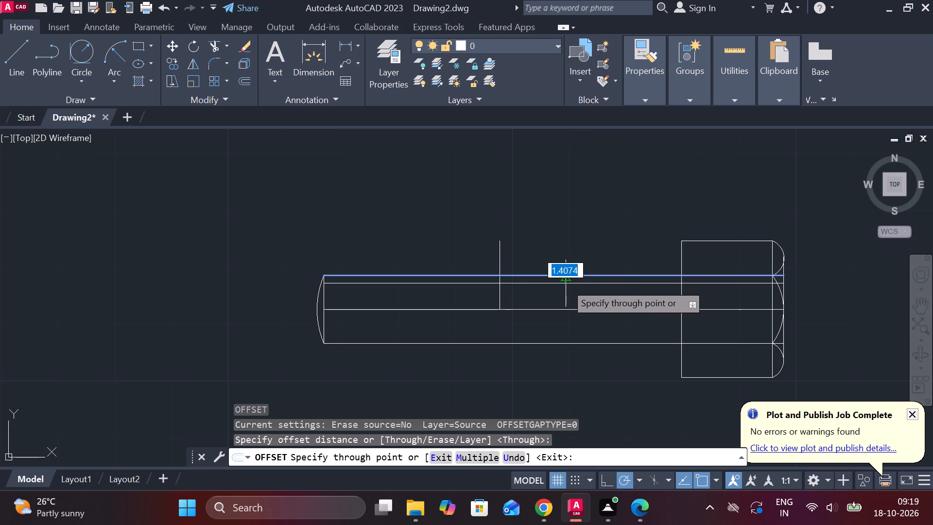
{"action": "type", "text": "1"}
{"action": "key", "text": "space"}
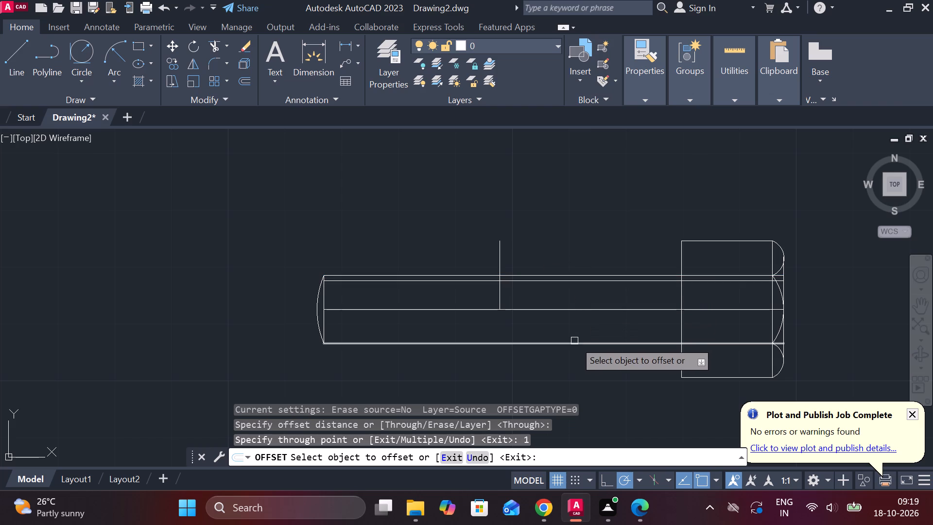
{"action": "left_click", "coordinate": [574, 344]}
{"action": "type", "text": "1"}
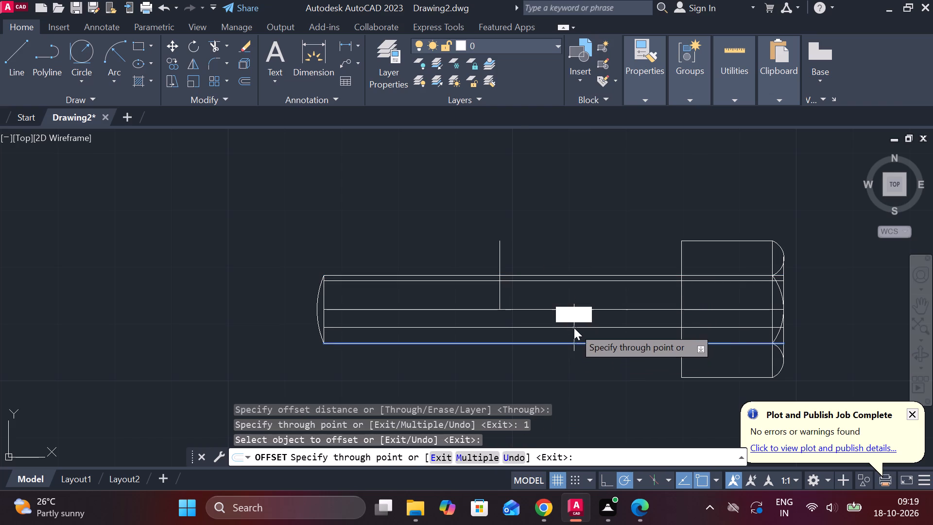
{"action": "key", "text": "space"}
{"action": "key", "text": "Escape"}
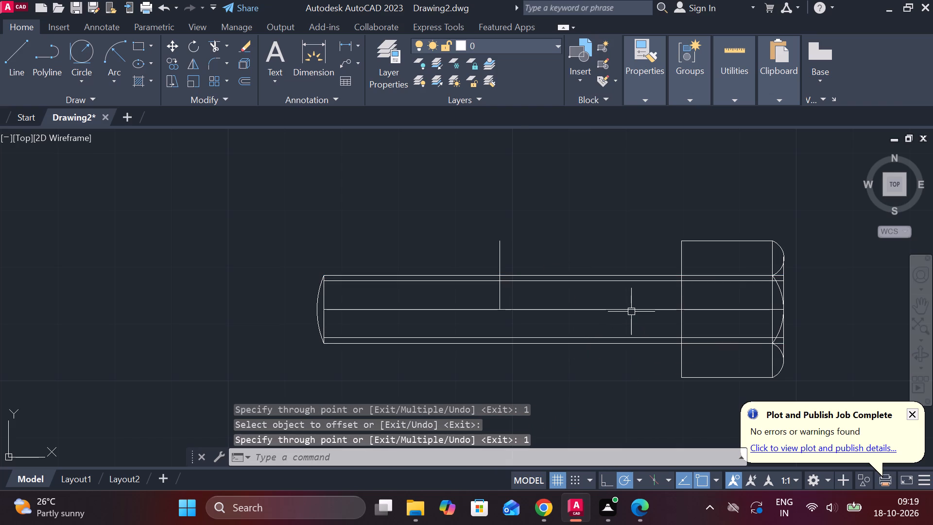
Trim the upper inner offset line back to the shank-side edge of the head, removing every piece inside the head.
{"action": "type", "text": "TR"}
{"action": "key", "text": "space"}
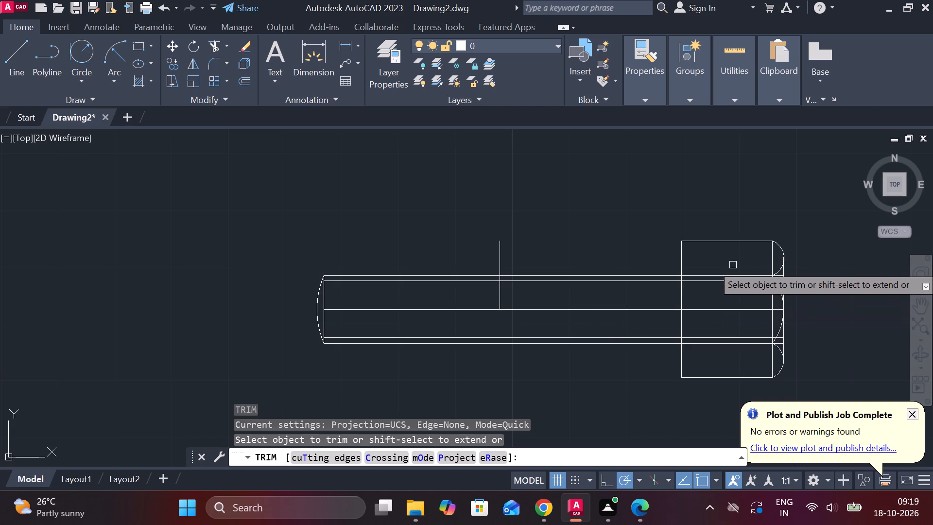
{"action": "left_click", "coordinate": [709, 284]}
{"action": "scroll", "coordinate": [771, 282], "scroll_direction": "up", "scroll_amount": 2}
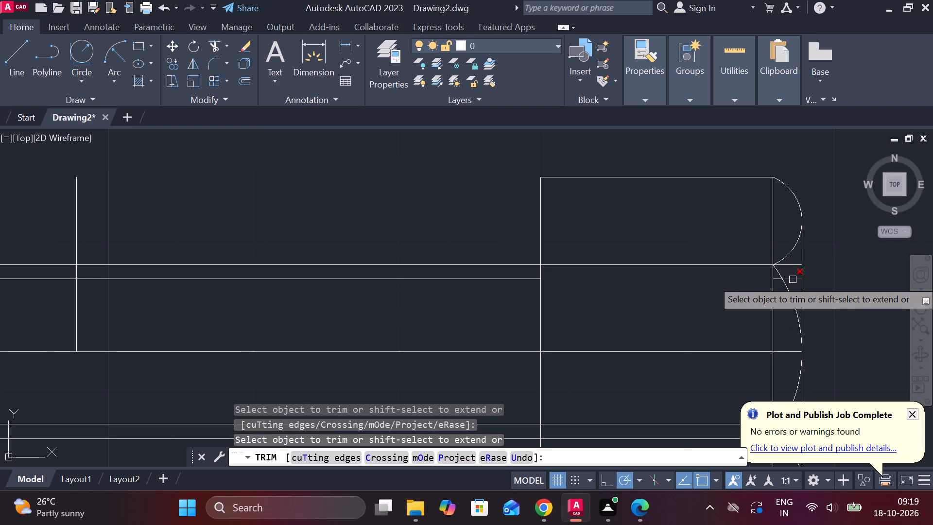
{"action": "left_click", "coordinate": [793, 280]}
{"action": "scroll", "coordinate": [772, 288], "scroll_direction": "up", "scroll_amount": 2}
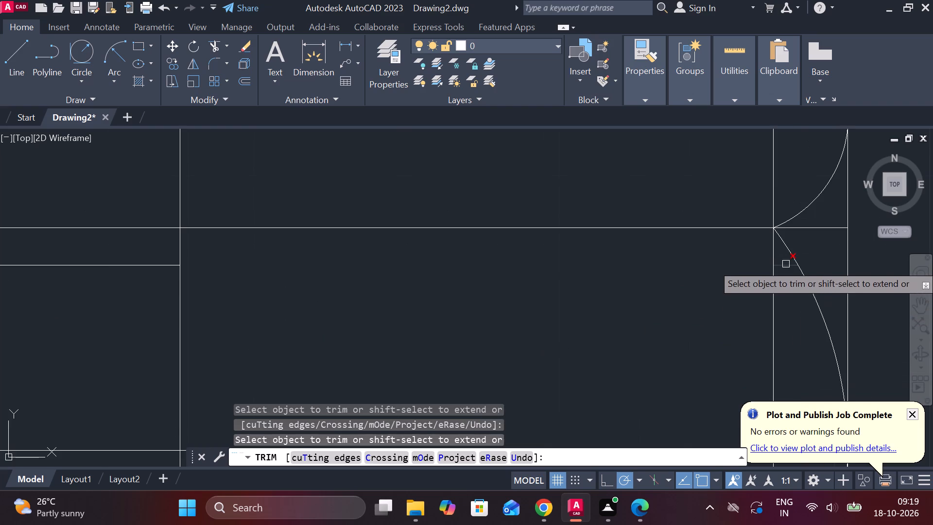
{"action": "left_click", "coordinate": [786, 262]}
{"action": "scroll", "coordinate": [667, 288], "scroll_direction": "down", "scroll_amount": 3}
{"action": "scroll", "coordinate": [619, 320], "scroll_direction": "down", "scroll_amount": 1}
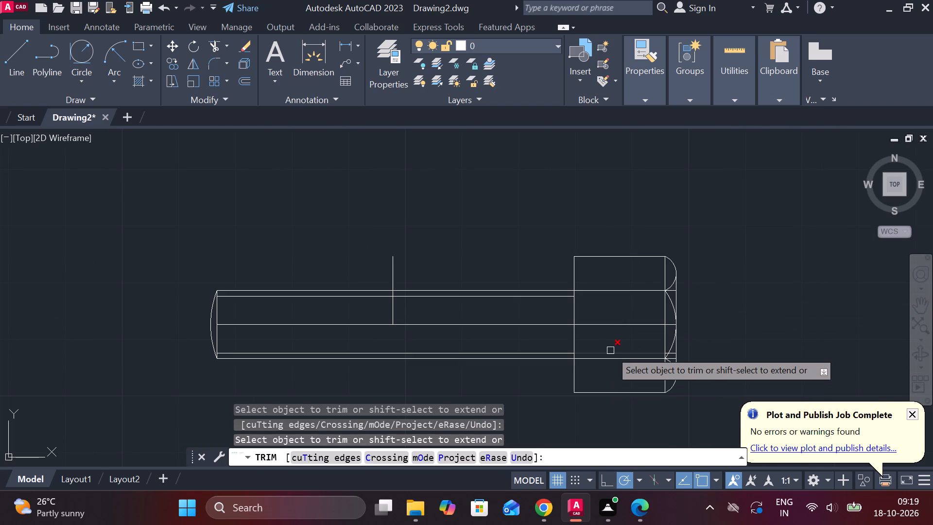
Trim the lower inner offset line back to the shank-side edge of the head, removing every piece inside the head.
{"action": "left_click", "coordinate": [610, 350]}
{"action": "scroll", "coordinate": [657, 351], "scroll_direction": "up", "scroll_amount": 3}
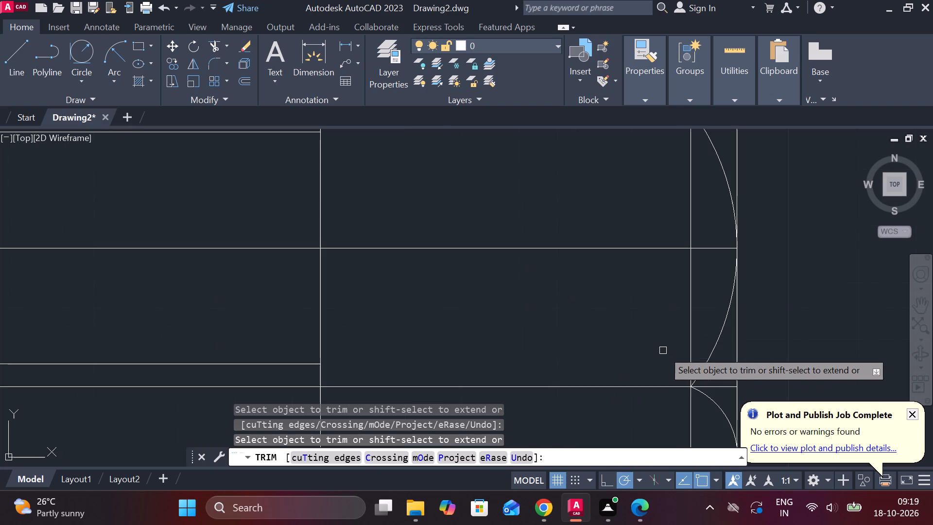
{"action": "left_click", "coordinate": [696, 362]}
{"action": "left_click", "coordinate": [722, 367]}
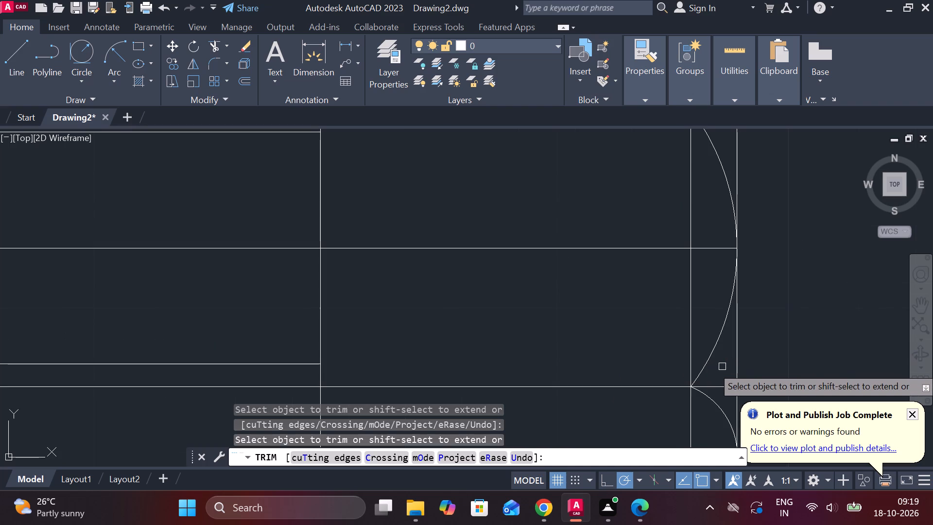
{"action": "scroll", "coordinate": [536, 337], "scroll_direction": "down", "scroll_amount": 4}
{"action": "key", "text": "Escape"}
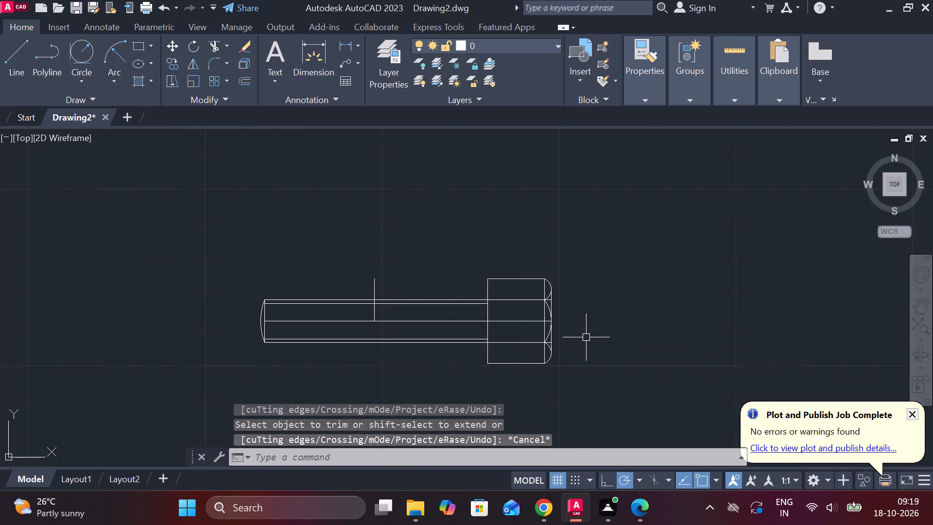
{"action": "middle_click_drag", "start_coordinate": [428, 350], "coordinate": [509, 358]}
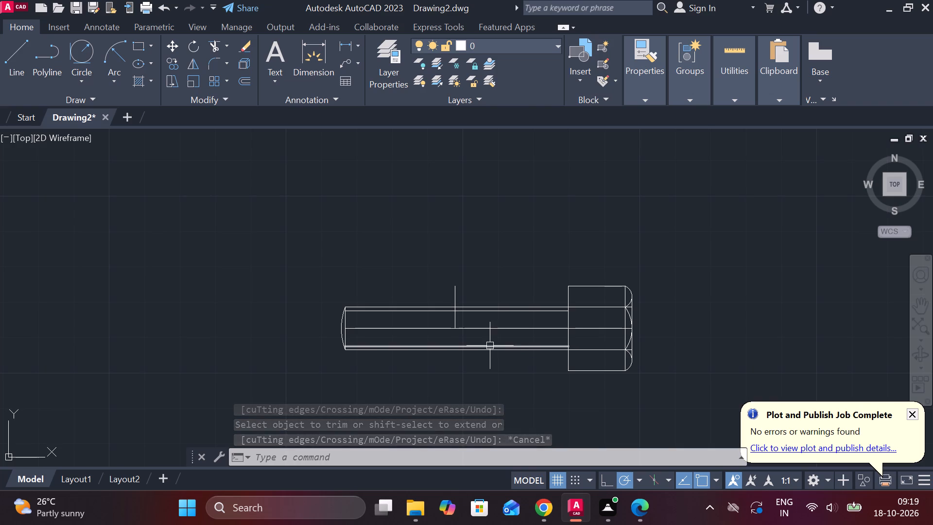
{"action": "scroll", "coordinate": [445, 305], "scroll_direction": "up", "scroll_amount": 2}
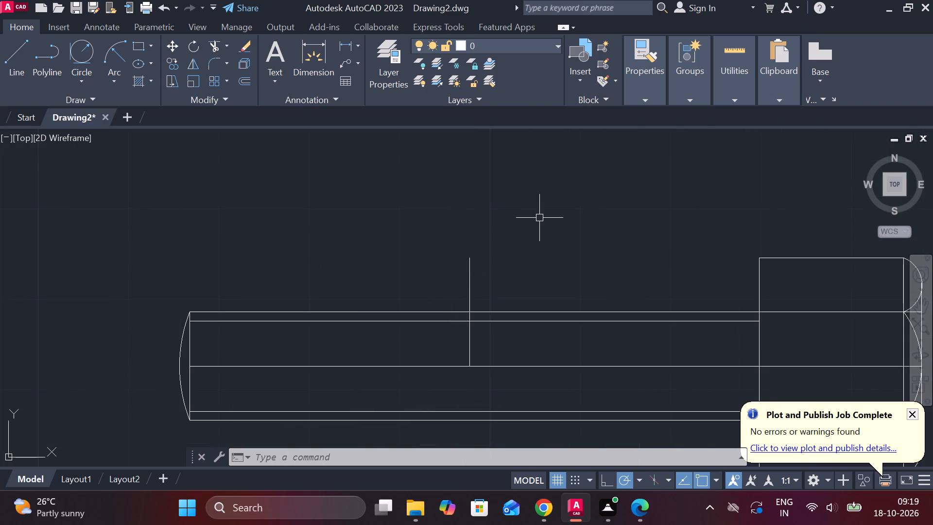
Draw a two-point circle 12 units in diameter between the lower and upper ends of the vertical line crossing the shank.
{"action": "type", "text": "C"}
{"action": "key", "text": "space"}
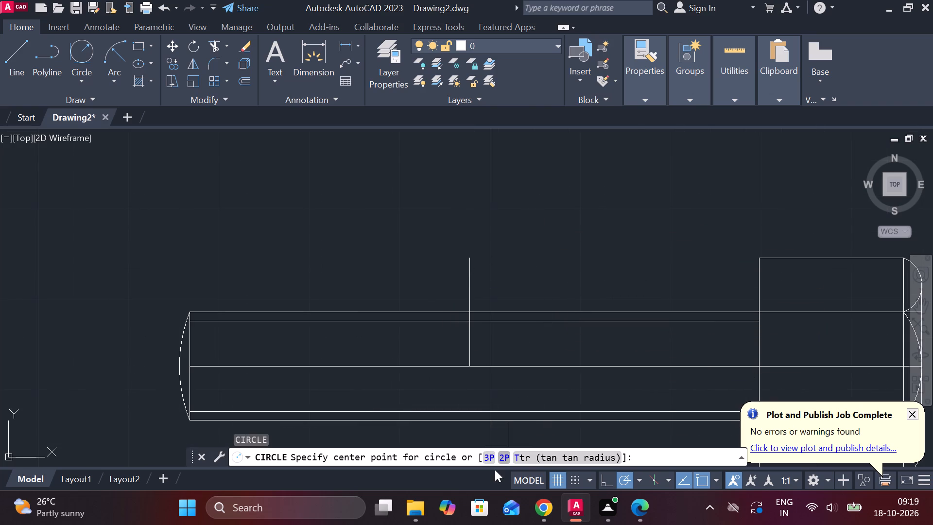
{"action": "left_click", "coordinate": [503, 459]}
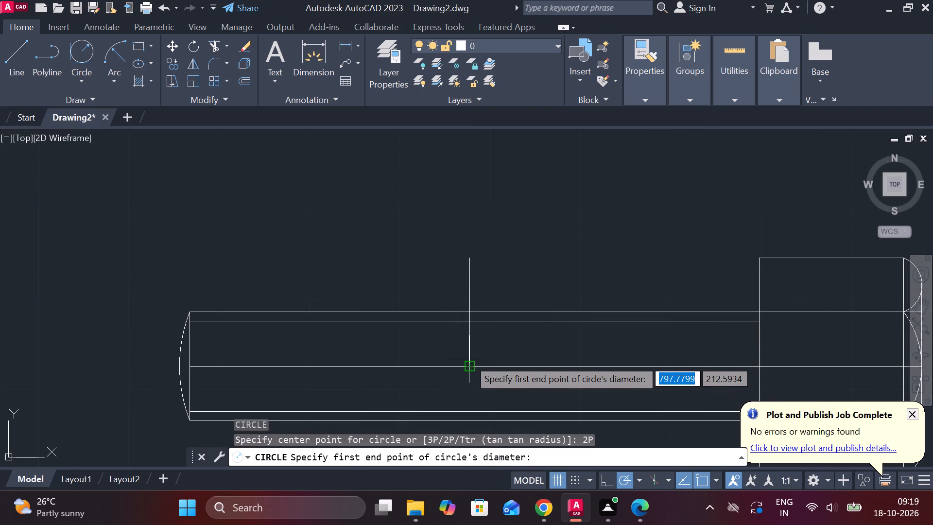
{"action": "left_click", "coordinate": [469, 359]}
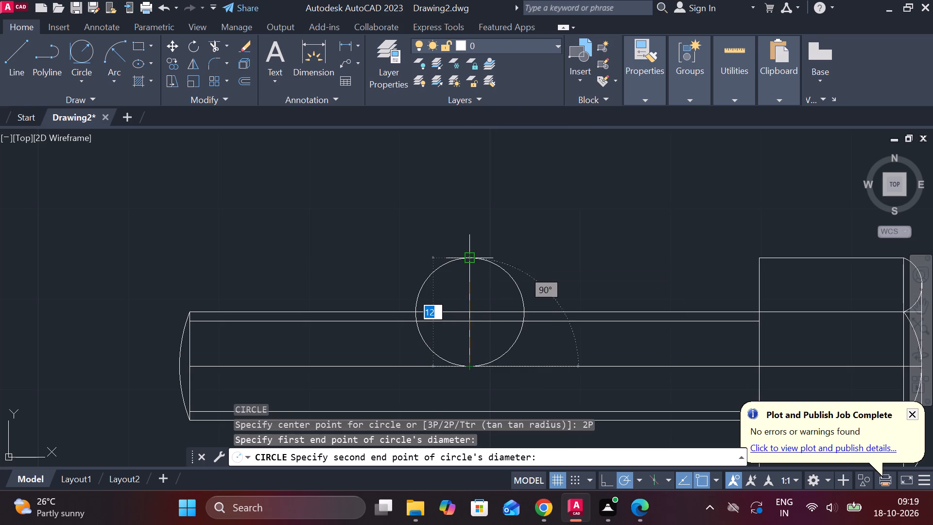
{"action": "left_click", "coordinate": [474, 255]}
Trim the circle's upper half, the vertical line and the shank edge lines inside the circle, leaving a semicircular notch in the shank.
{"action": "scroll", "coordinate": [538, 231], "scroll_direction": "down", "scroll_amount": 1}
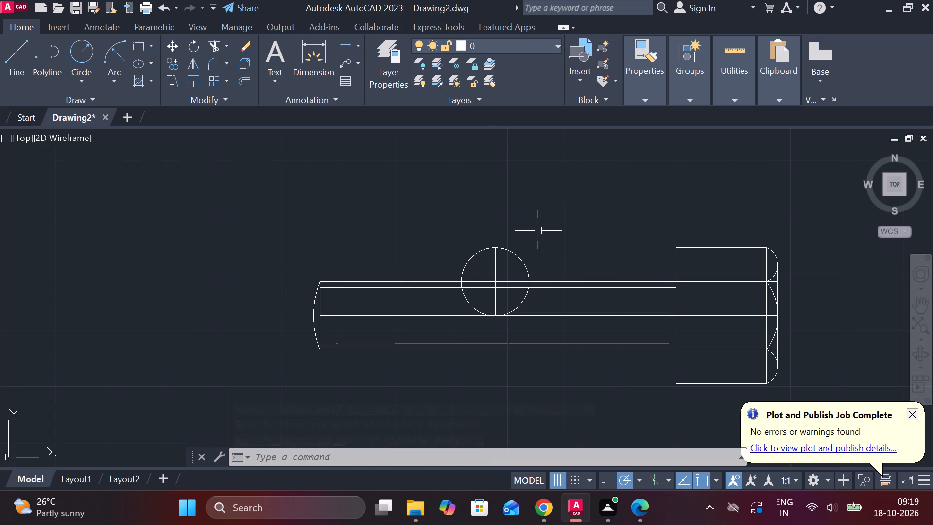
{"action": "type", "text": "TR"}
{"action": "key", "text": "space"}
{"action": "left_click_drag", "start_coordinate": [521, 244], "coordinate": [506, 267]}
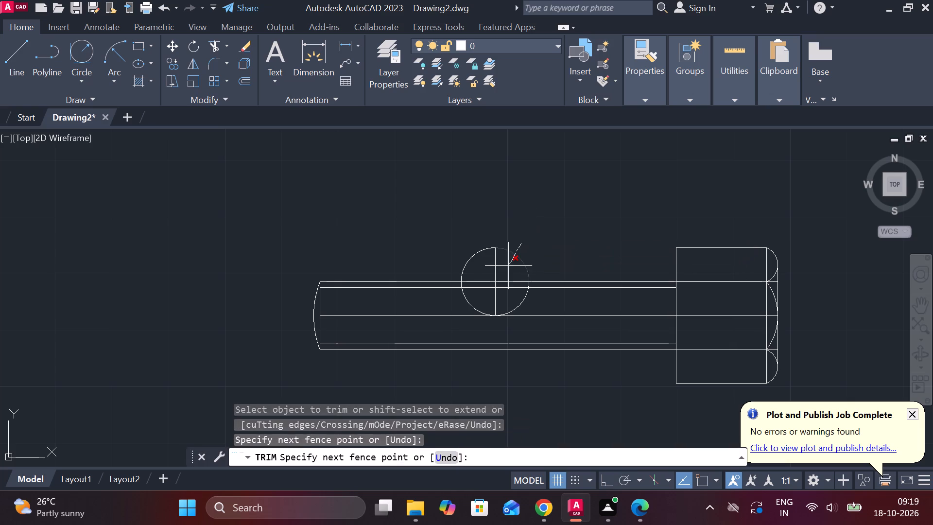
{"action": "left_click_drag", "start_coordinate": [506, 267], "coordinate": [463, 229]}
{"action": "left_click_drag", "start_coordinate": [484, 260], "coordinate": [505, 267]}
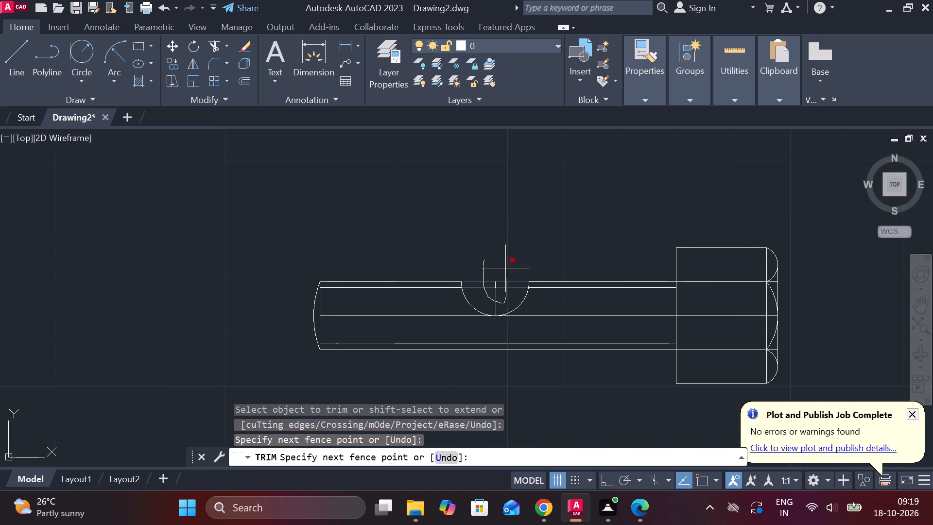
{"action": "left_click_drag", "start_coordinate": [505, 267], "coordinate": [518, 253]}
{"action": "left_click", "coordinate": [494, 287]}
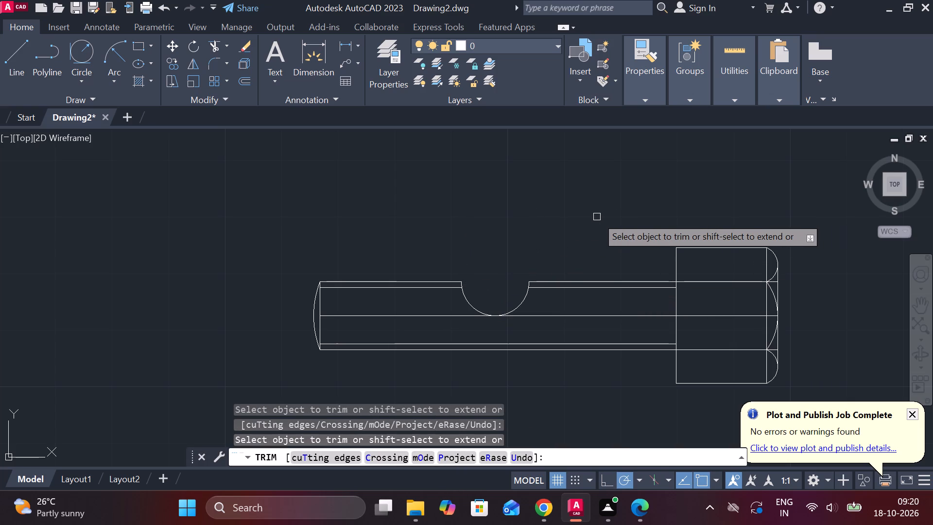
{"action": "key", "text": "Escape"}
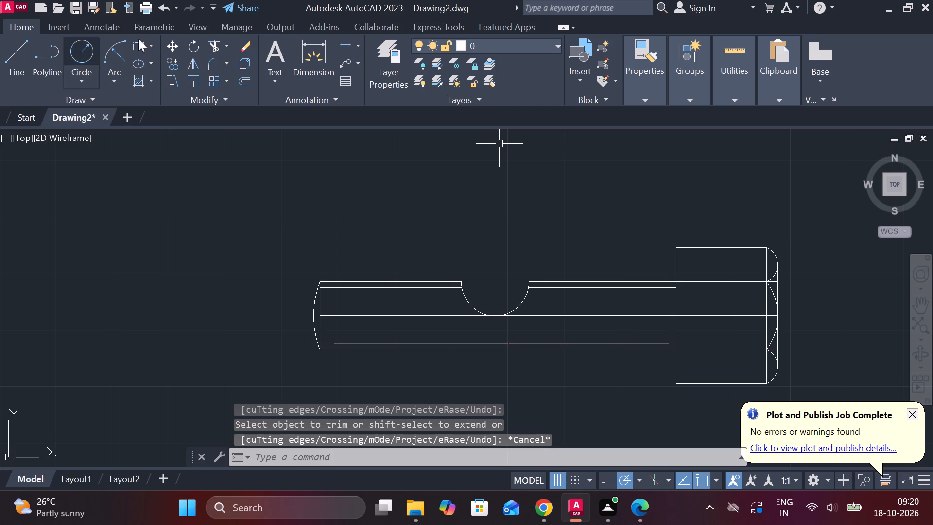
Add a horizontal linear dimension from the notch's centre to the head's shank-side edge, placed above the bolt.
{"action": "left_click", "coordinate": [348, 47]}
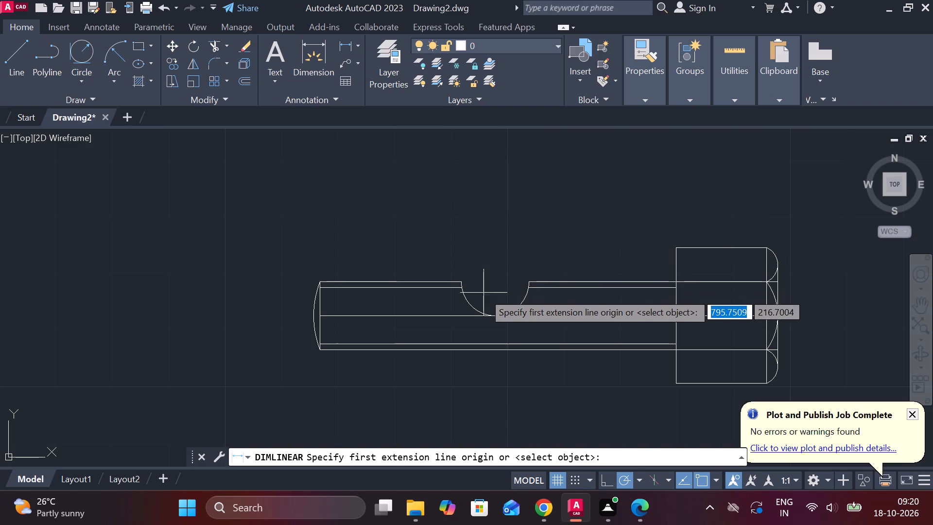
{"action": "left_click", "coordinate": [491, 285]}
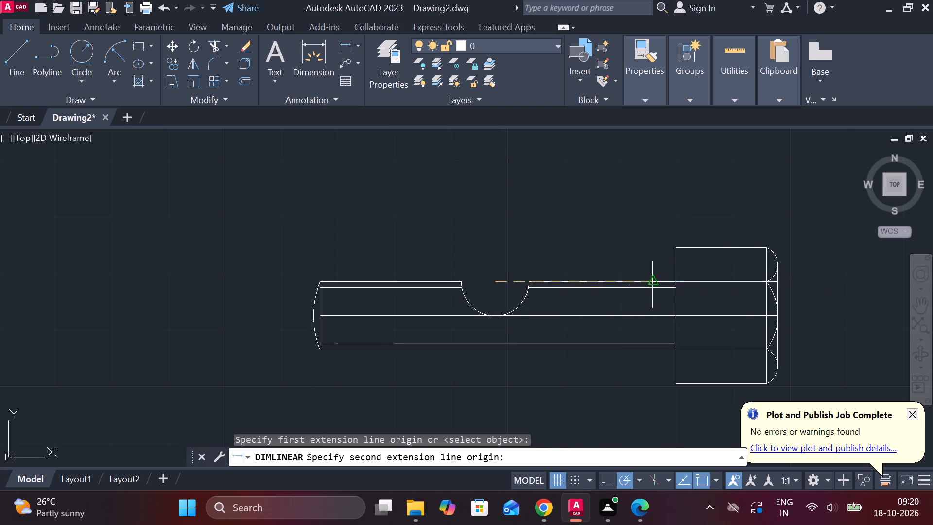
{"action": "left_click", "coordinate": [675, 284]}
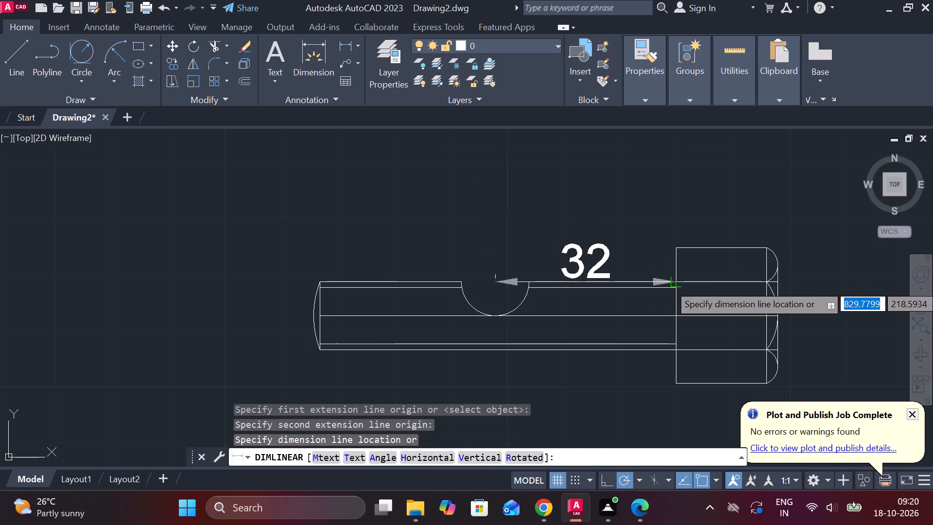
{"action": "scroll", "coordinate": [568, 228], "scroll_direction": "down", "scroll_amount": 2}
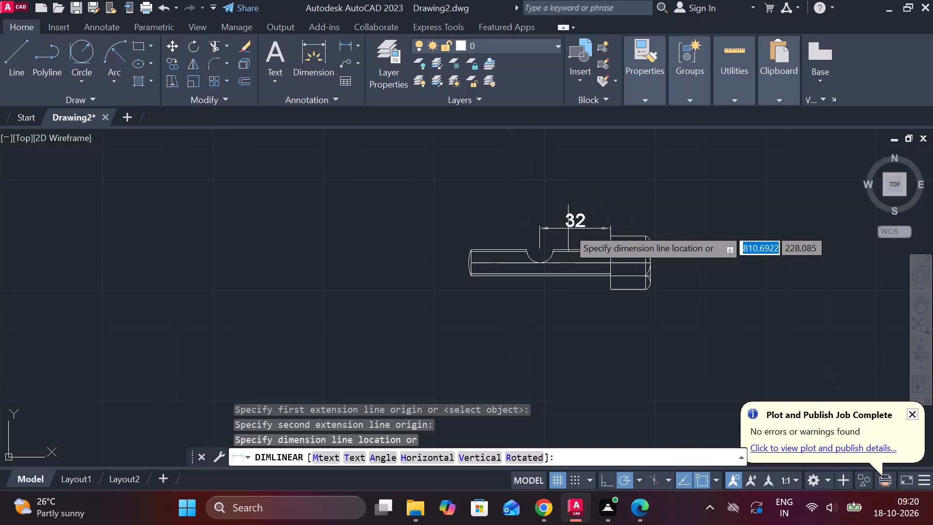
{"action": "left_click", "coordinate": [566, 210]}
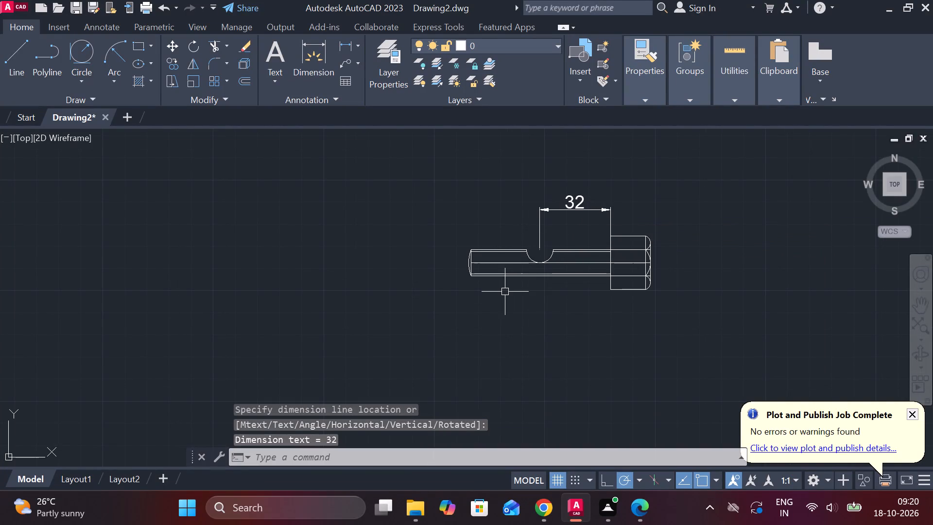
Add a horizontal linear dimension for the shank's length from its rounded end to the head, placed below the bolt.
{"action": "scroll", "coordinate": [504, 292], "scroll_direction": "up", "scroll_amount": 1}
{"action": "key", "text": "space"}
{"action": "scroll", "coordinate": [460, 280], "scroll_direction": "up", "scroll_amount": 2}
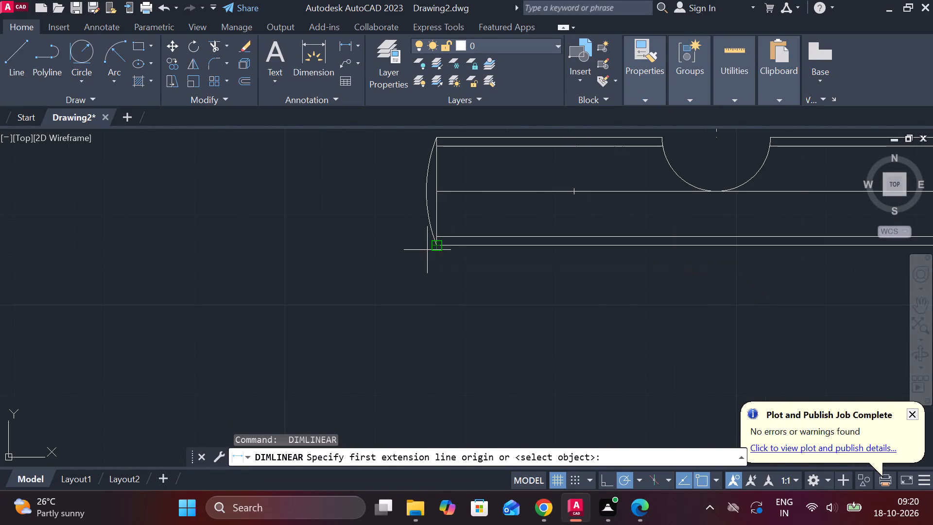
{"action": "left_click", "coordinate": [439, 243]}
{"action": "scroll", "coordinate": [438, 258], "scroll_direction": "down", "scroll_amount": 2}
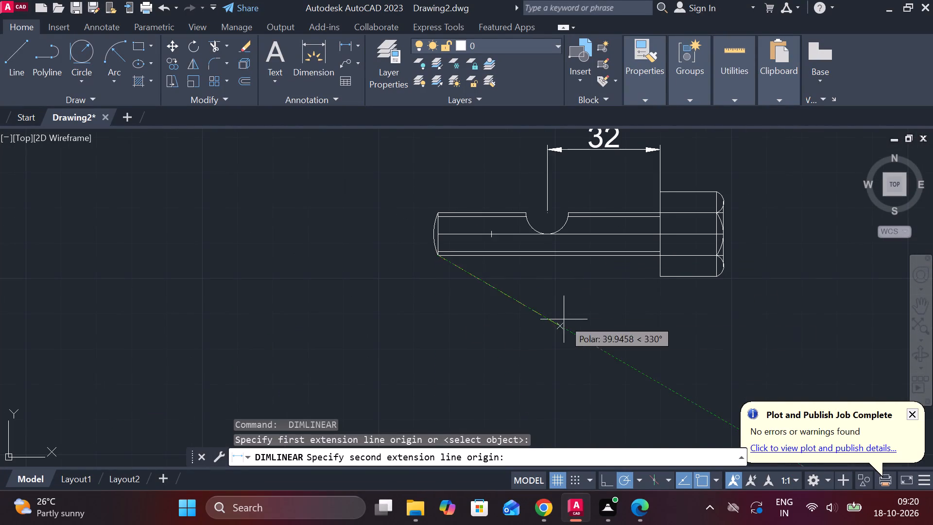
{"action": "left_click", "coordinate": [658, 278]}
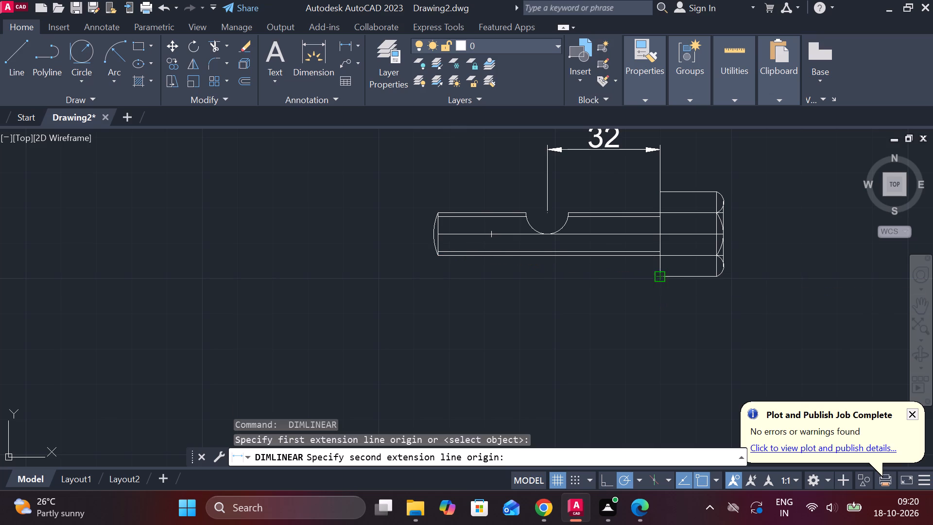
{"action": "left_click", "coordinate": [583, 295]}
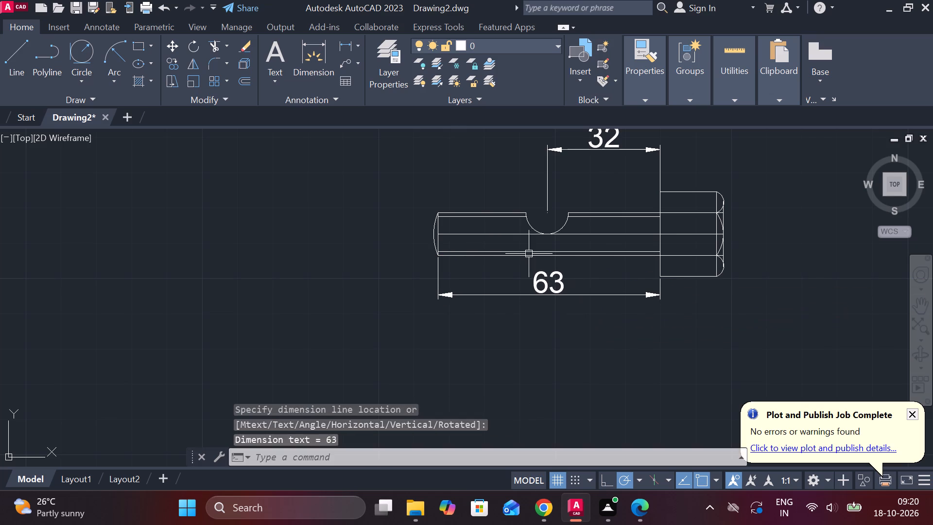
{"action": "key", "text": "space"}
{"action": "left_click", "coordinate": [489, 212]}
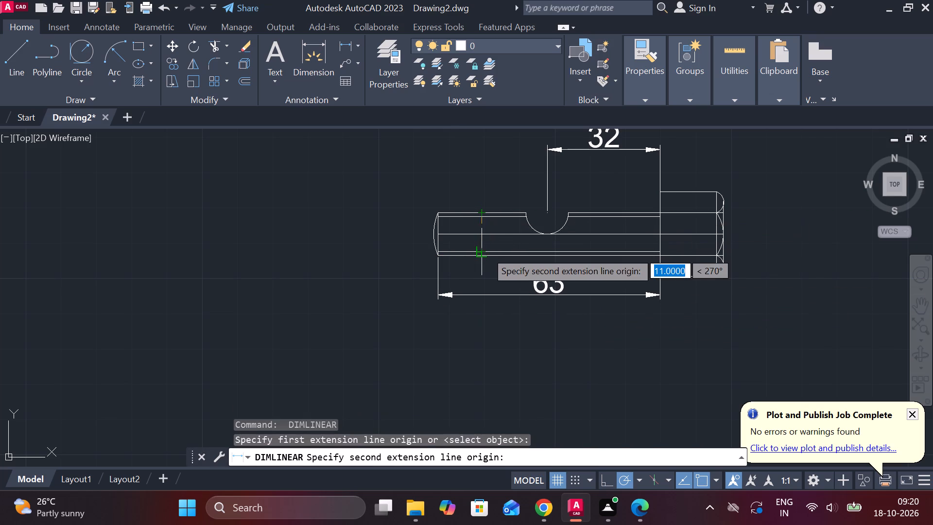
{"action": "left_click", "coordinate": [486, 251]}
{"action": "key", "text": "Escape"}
Add a vertical linear dimension between the shank's upper and lower outer edges, placed beyond its rounded end.
{"action": "scroll", "coordinate": [472, 257], "scroll_direction": "up", "scroll_amount": 1}
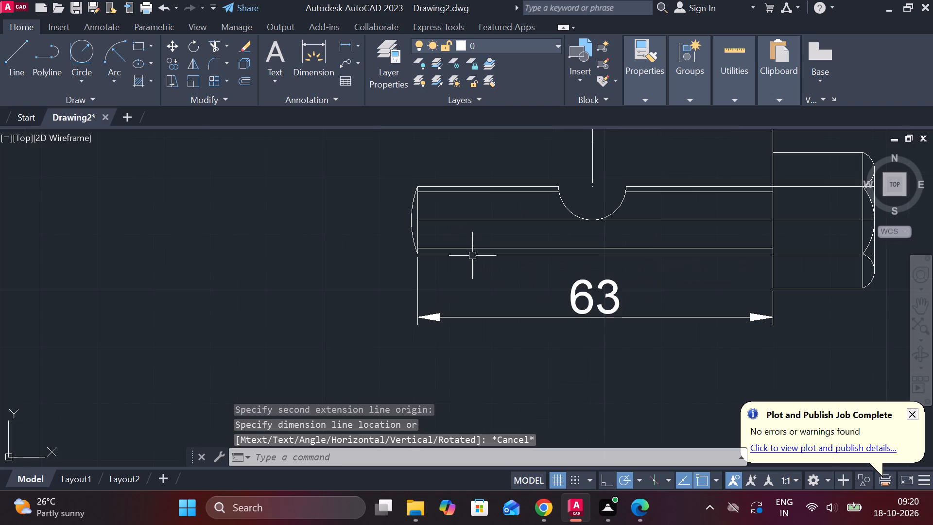
{"action": "key", "text": "space"}
{"action": "left_click", "coordinate": [490, 187]}
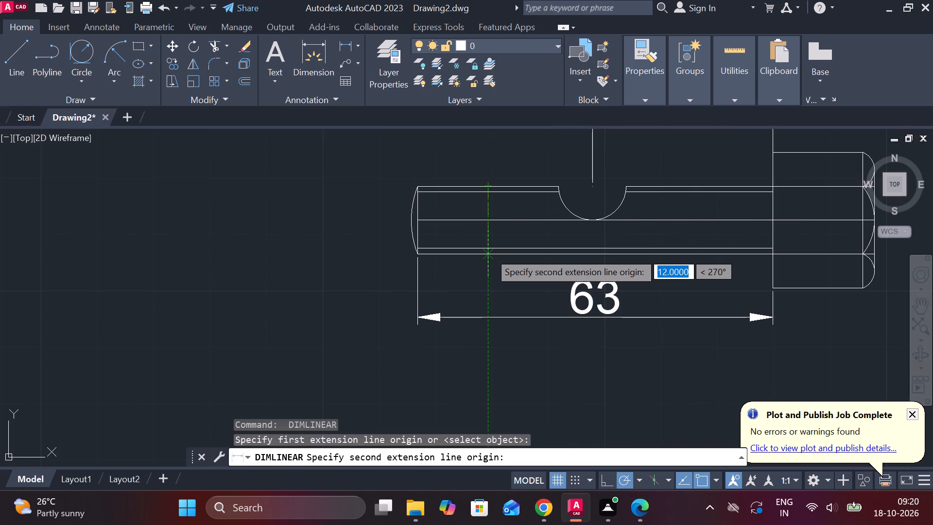
{"action": "left_click", "coordinate": [489, 252]}
{"action": "left_click", "coordinate": [386, 239]}
Insert a diameter symbol before the text of the shank's thickness dimension and close the text editor.
{"action": "double_click", "coordinate": [374, 236]}
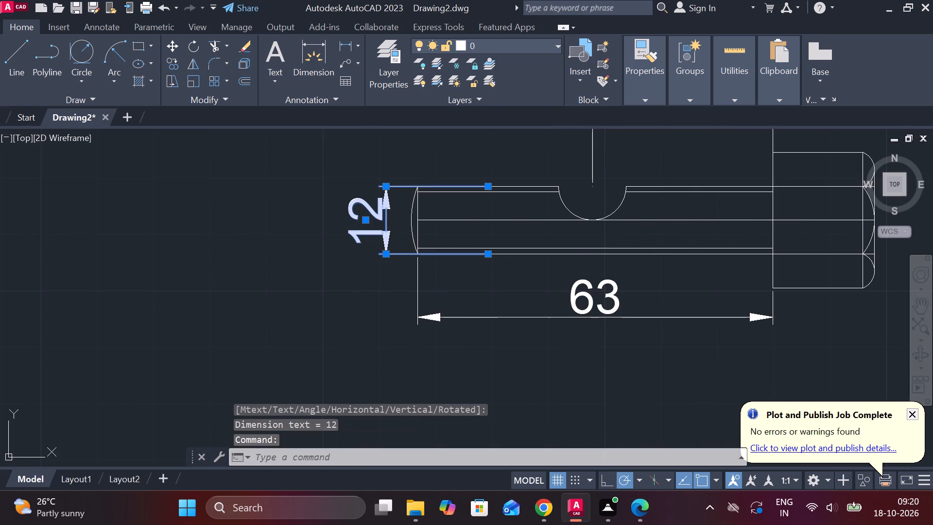
{"action": "left_click", "coordinate": [628, 82]}
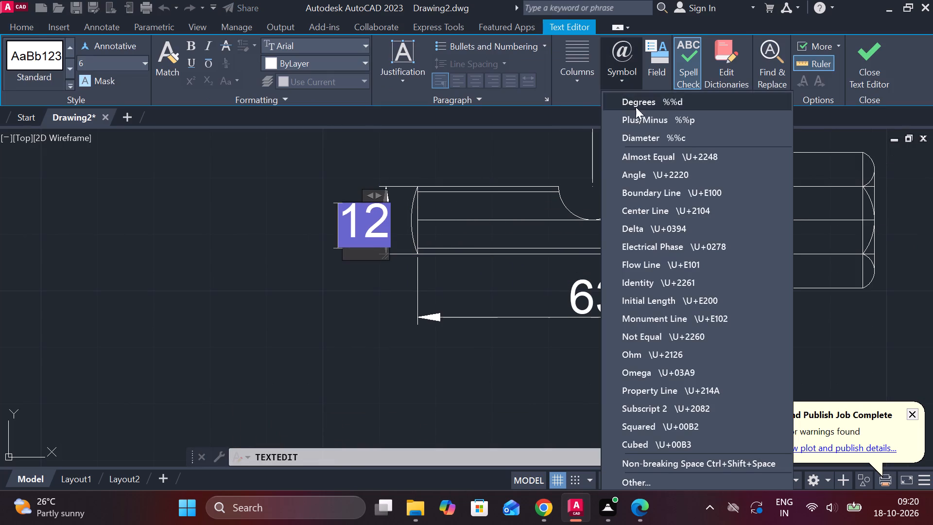
{"action": "left_click", "coordinate": [656, 135]}
{"action": "left_click", "coordinate": [861, 61]}
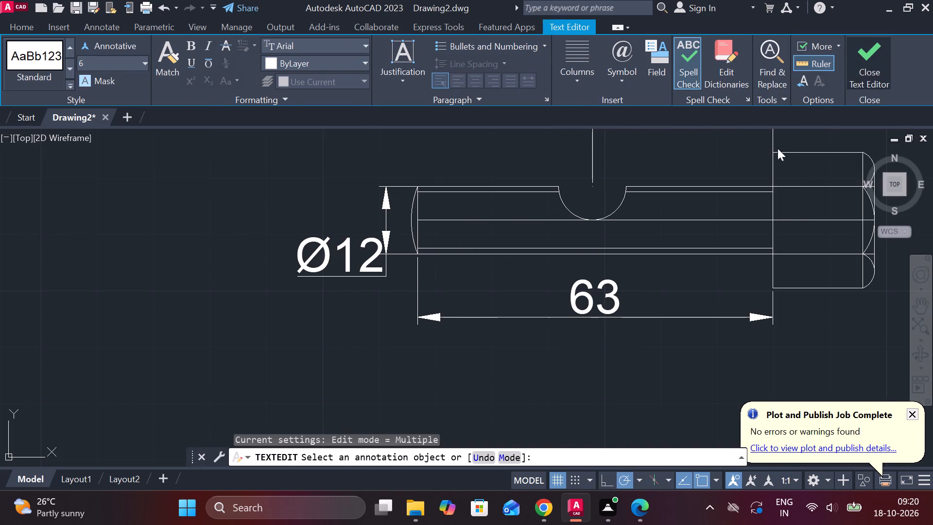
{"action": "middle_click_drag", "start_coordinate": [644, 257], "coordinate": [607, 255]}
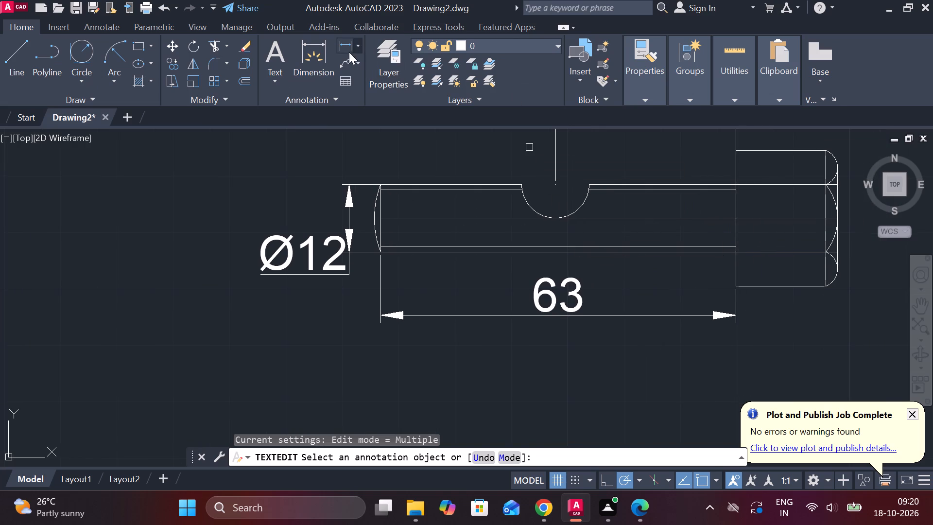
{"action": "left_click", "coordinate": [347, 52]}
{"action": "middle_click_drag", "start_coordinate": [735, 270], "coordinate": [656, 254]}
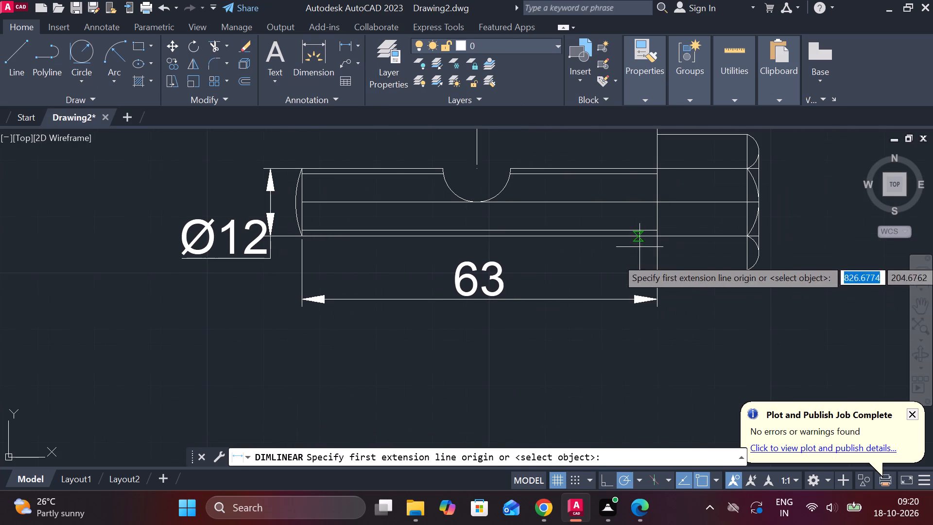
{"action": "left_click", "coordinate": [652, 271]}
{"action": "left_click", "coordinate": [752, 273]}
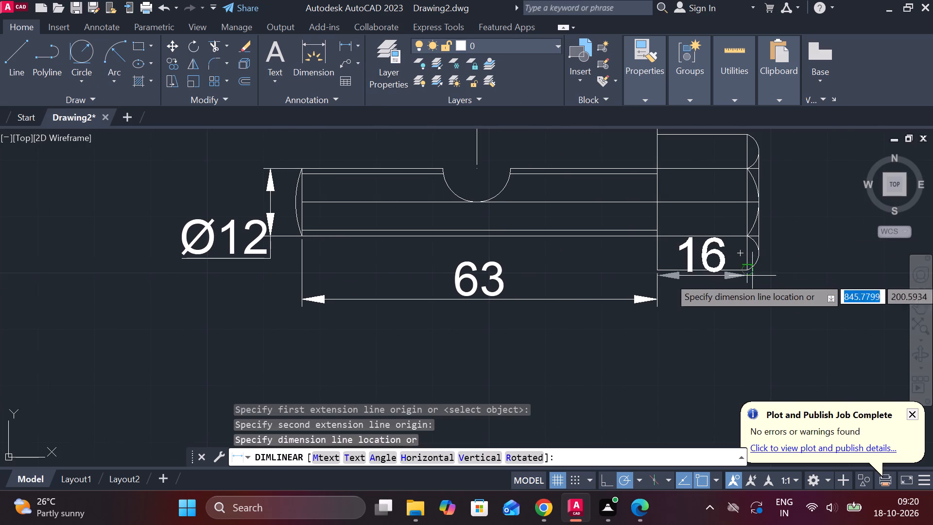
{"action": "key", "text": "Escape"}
Add a horizontal linear dimension for the head's full length including its curved end, level with the shank length dimension.
{"action": "key", "text": "space"}
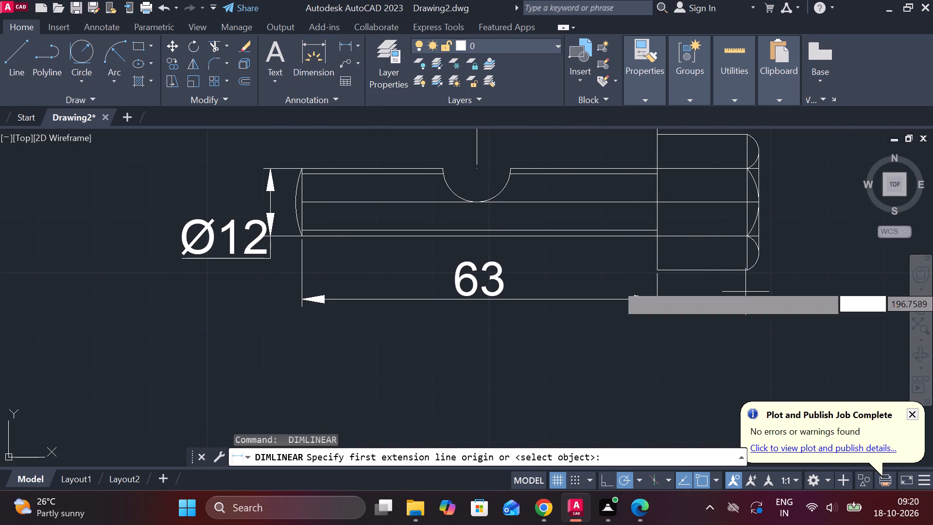
{"action": "left_click", "coordinate": [664, 270]}
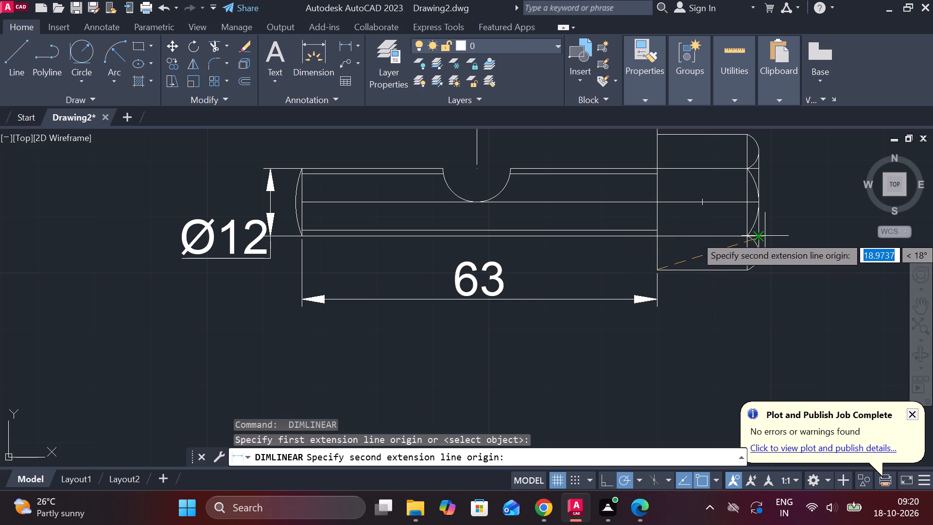
{"action": "left_click", "coordinate": [765, 236]}
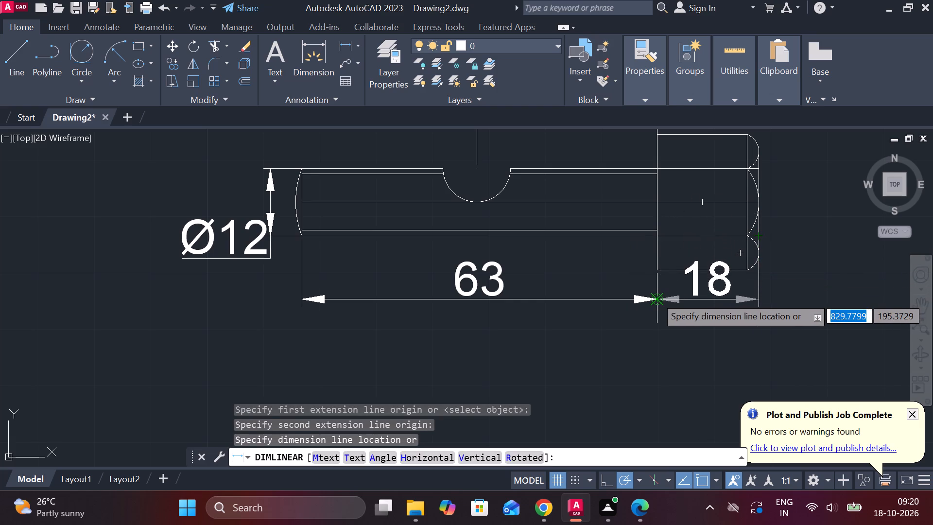
{"action": "left_click", "coordinate": [656, 297]}
Move the head length dimension further down, clear of the head's lower edge.
{"action": "scroll", "coordinate": [710, 300], "scroll_direction": "up", "scroll_amount": 1}
{"action": "left_click", "coordinate": [710, 299]}
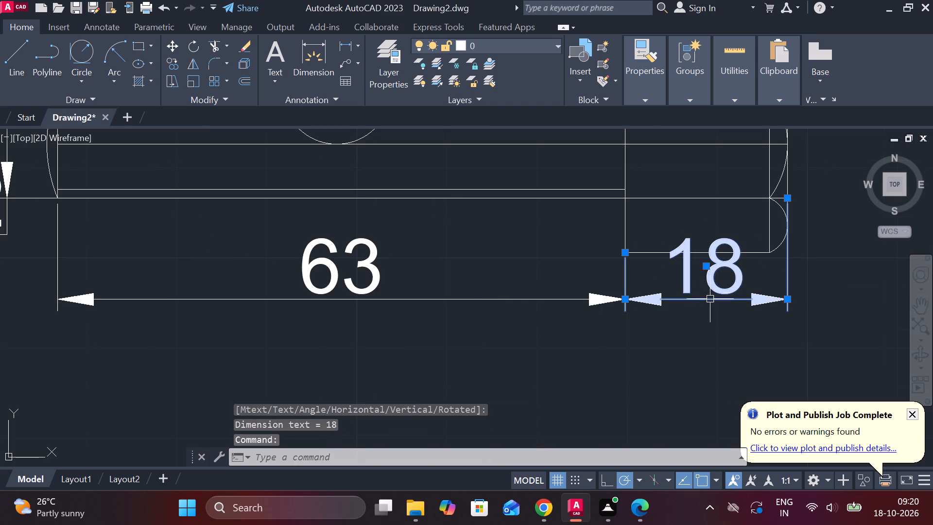
{"action": "left_click", "coordinate": [709, 265]}
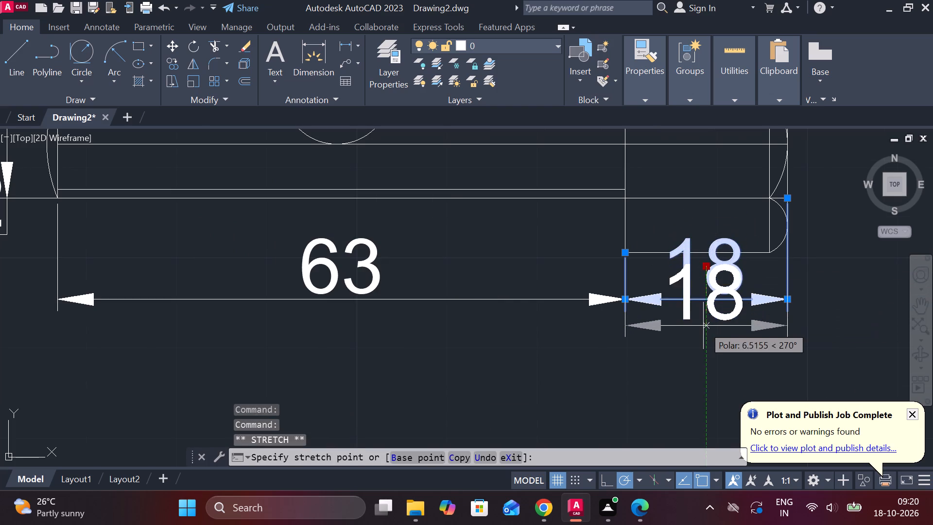
{"action": "left_click", "coordinate": [703, 331]}
Move the shank length dimension down so its dimension line aligns with the head length dimension.
{"action": "left_click", "coordinate": [343, 276]}
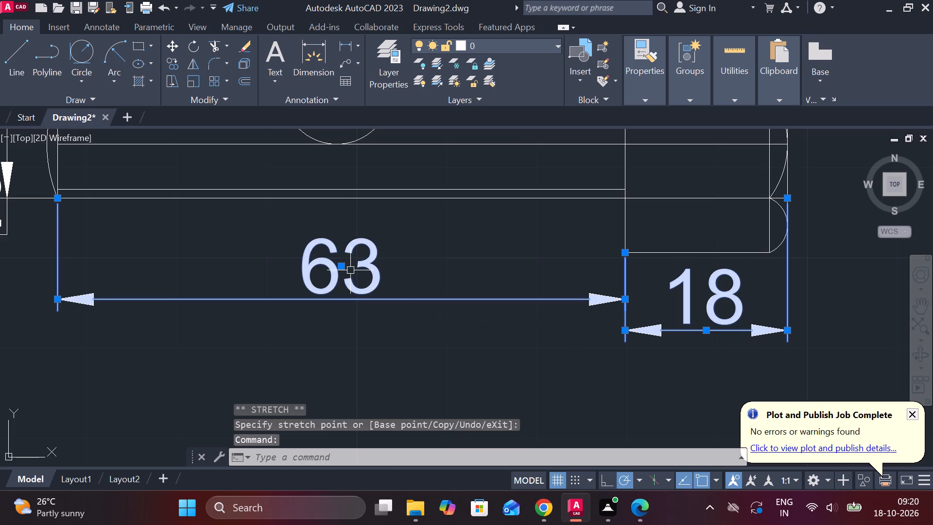
{"action": "left_click", "coordinate": [344, 265]}
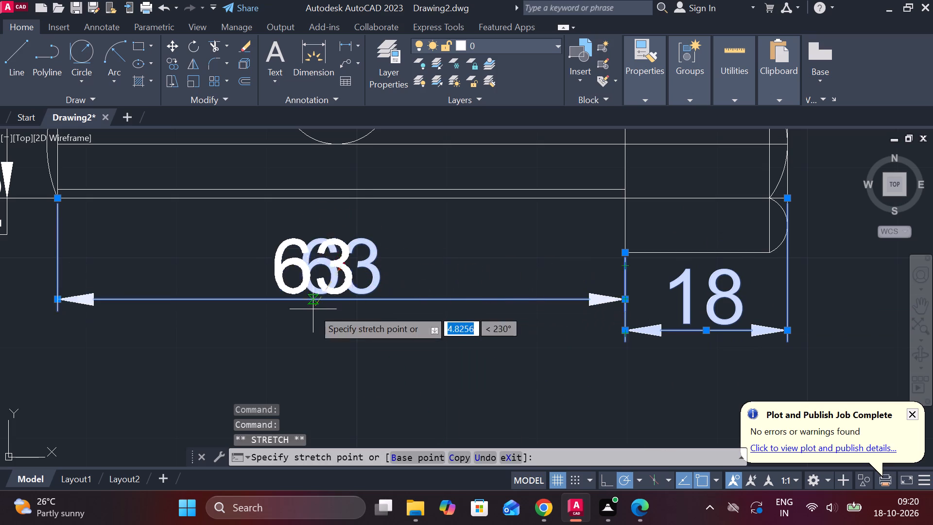
{"action": "key", "text": "Escape"}
{"action": "left_click", "coordinate": [625, 298]}
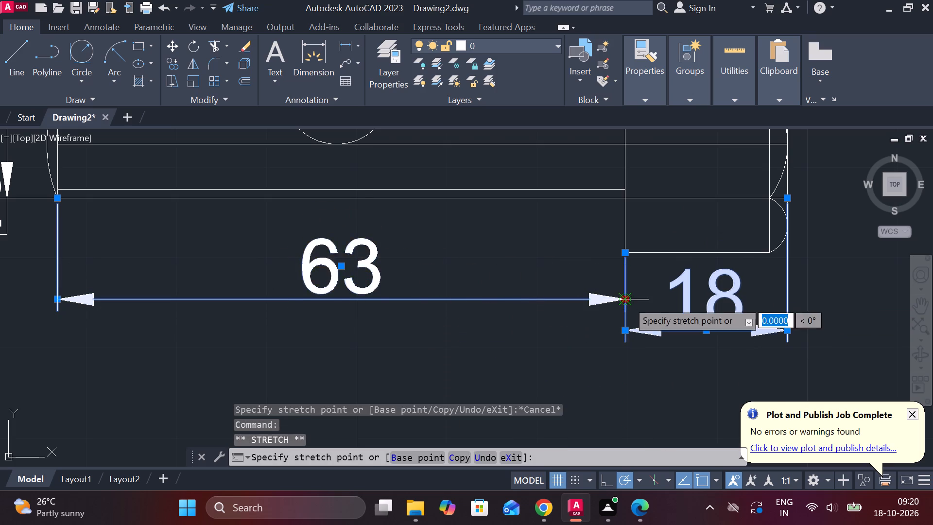
{"action": "left_click", "coordinate": [630, 331]}
{"action": "key", "text": "Escape"}
{"action": "scroll", "coordinate": [682, 354], "scroll_direction": "down", "scroll_amount": 2}
{"action": "middle_click_drag", "start_coordinate": [685, 370], "coordinate": [641, 334]}
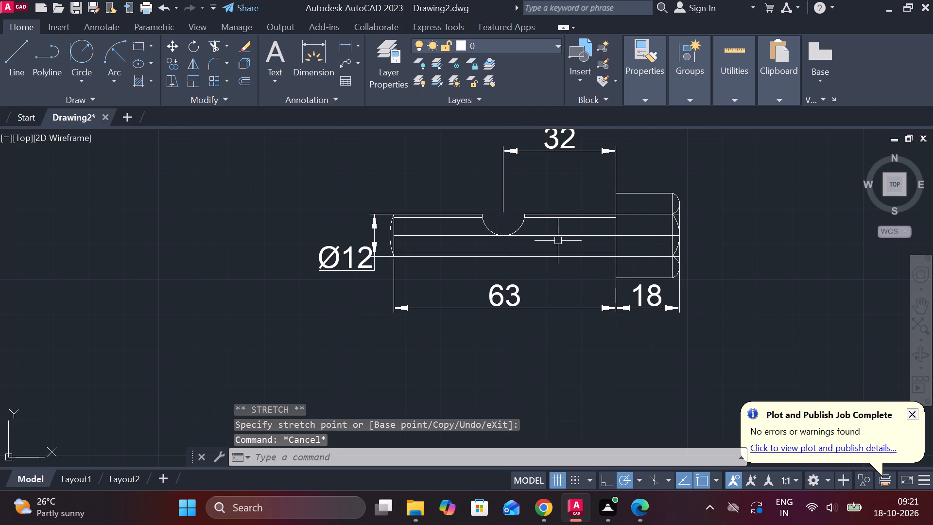
Extend both ends of the bolt's horizontal centreline beyond the head and past the rounded shank end.
{"action": "left_click", "coordinate": [544, 237]}
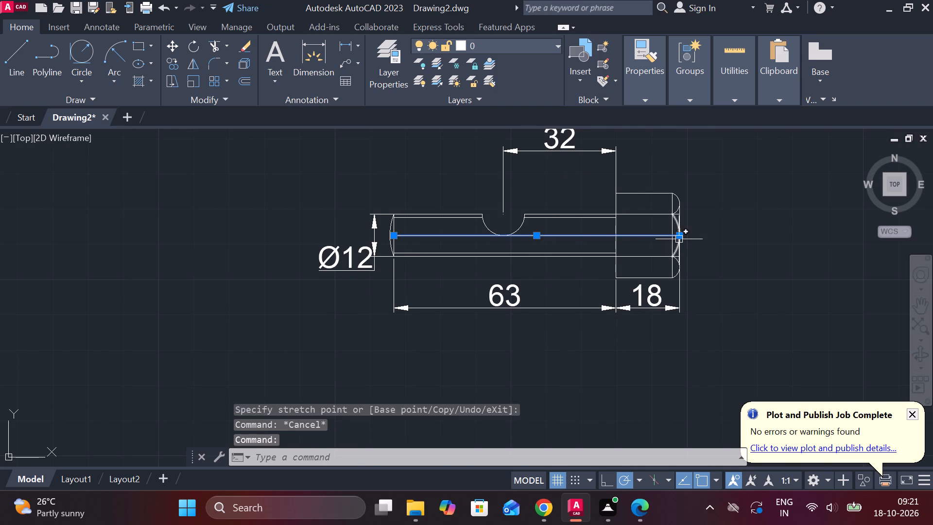
{"action": "left_click", "coordinate": [681, 238]}
{"action": "left_click", "coordinate": [712, 238]}
{"action": "key", "text": "Escape"}
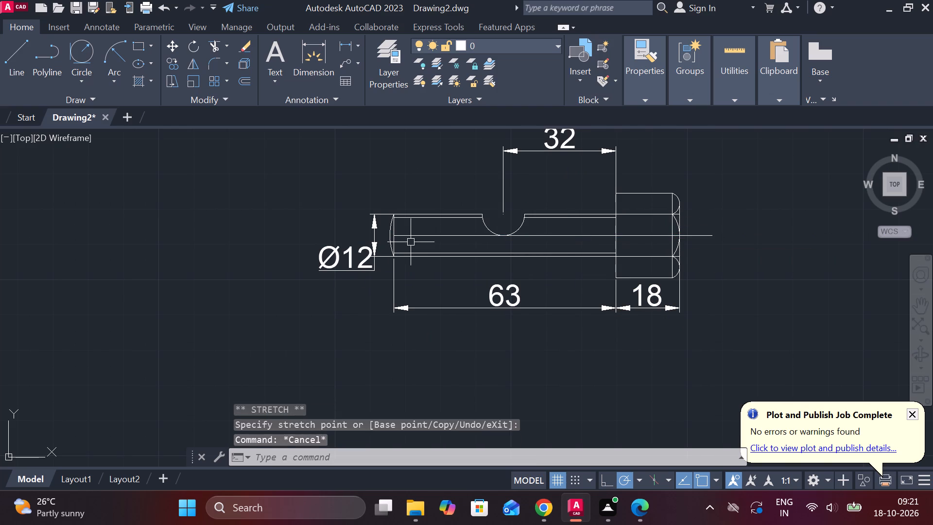
{"action": "left_click", "coordinate": [422, 236]}
{"action": "middle_click_drag", "start_coordinate": [539, 245], "coordinate": [579, 254]}
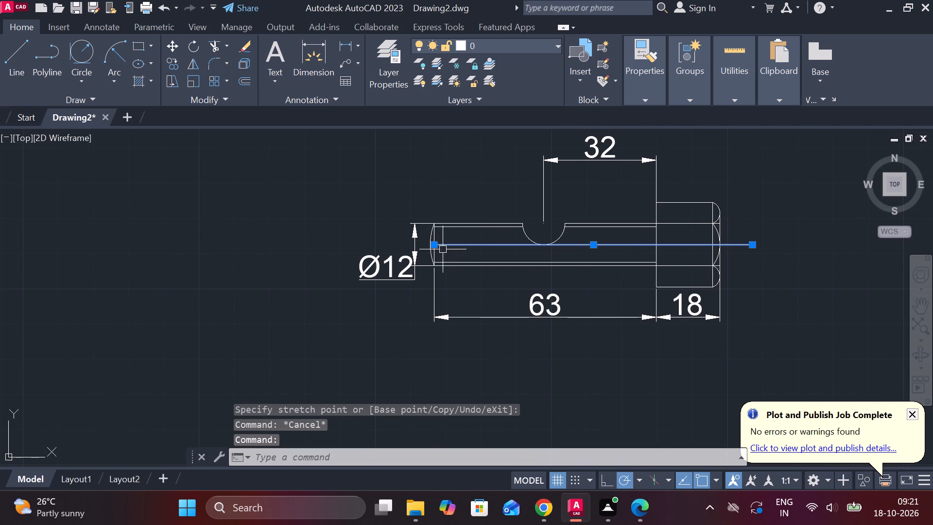
{"action": "left_click", "coordinate": [437, 245]}
{"action": "left_click", "coordinate": [380, 245]}
{"action": "key", "text": "Escape"}
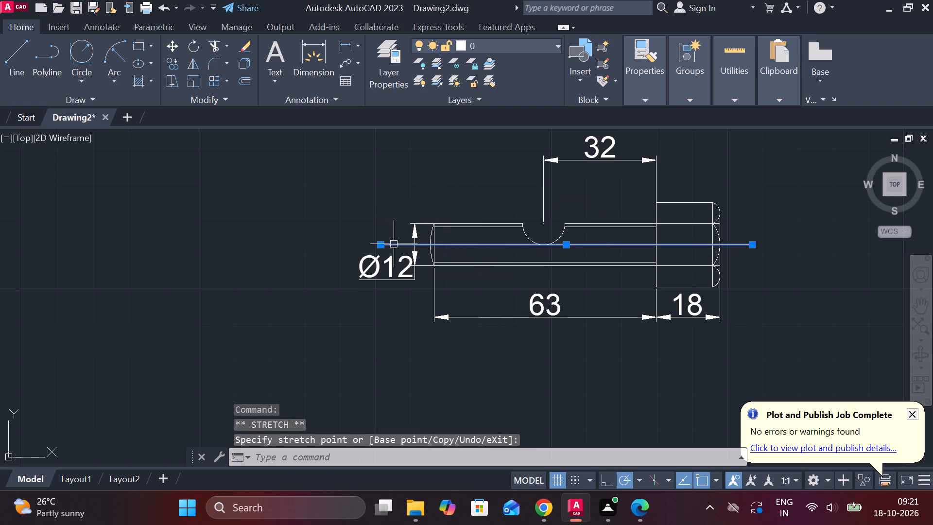
Change the linetype of the bolt's horizontal centreline to DASHED and clear the selection.
{"action": "left_click", "coordinate": [489, 242]}
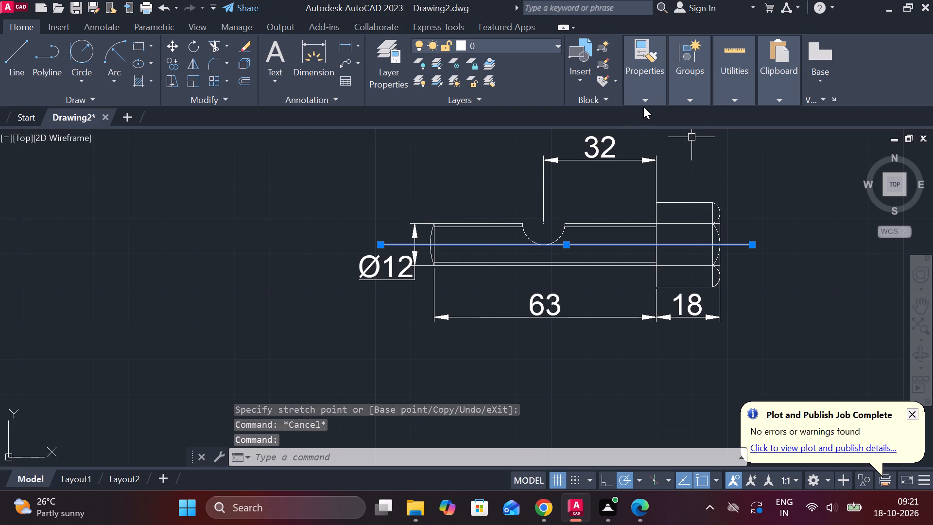
{"action": "left_click", "coordinate": [643, 105]}
{"action": "left_click", "coordinate": [746, 144]}
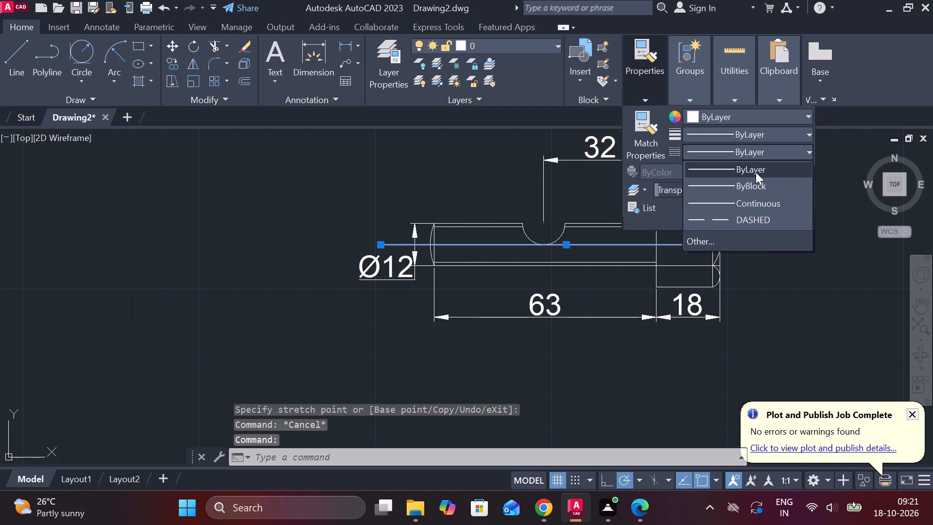
{"action": "left_click", "coordinate": [753, 220]}
{"action": "key", "text": "Escape"}
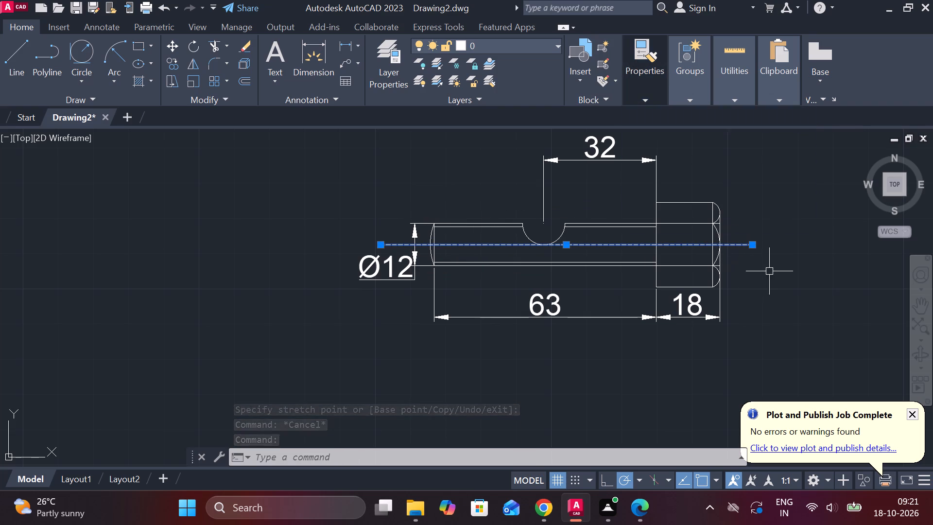
{"action": "key", "text": "Escape"}
Copy the label "1.BODY (CAST IRON) NO.1" and paste it just below the bolt's dimensions.
{"action": "scroll", "coordinate": [769, 271], "scroll_direction": "down", "scroll_amount": 1}
{"action": "middle_click_drag", "start_coordinate": [769, 271], "coordinate": [526, 235]}
{"action": "scroll", "coordinate": [500, 236], "scroll_direction": "down", "scroll_amount": 1}
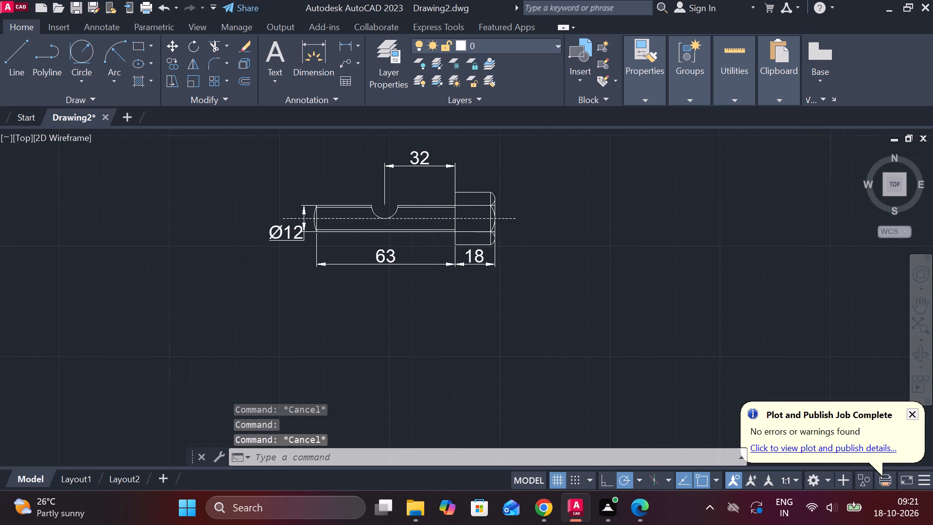
{"action": "scroll", "coordinate": [450, 317], "scroll_direction": "down", "scroll_amount": 1}
{"action": "middle_click_drag", "start_coordinate": [509, 229], "coordinate": [529, 267]}
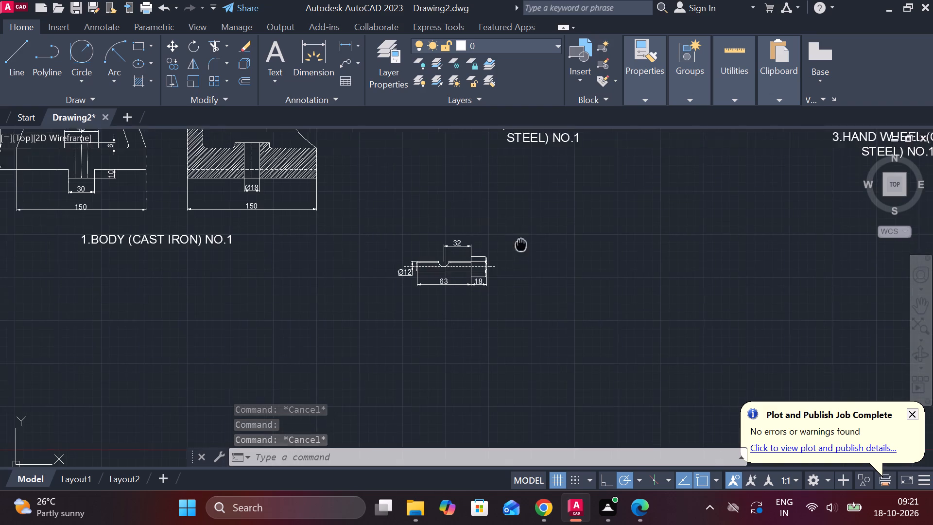
{"action": "middle_click_drag", "start_coordinate": [529, 267], "coordinate": [531, 282]}
{"action": "middle_click_drag", "start_coordinate": [523, 257], "coordinate": [588, 244]}
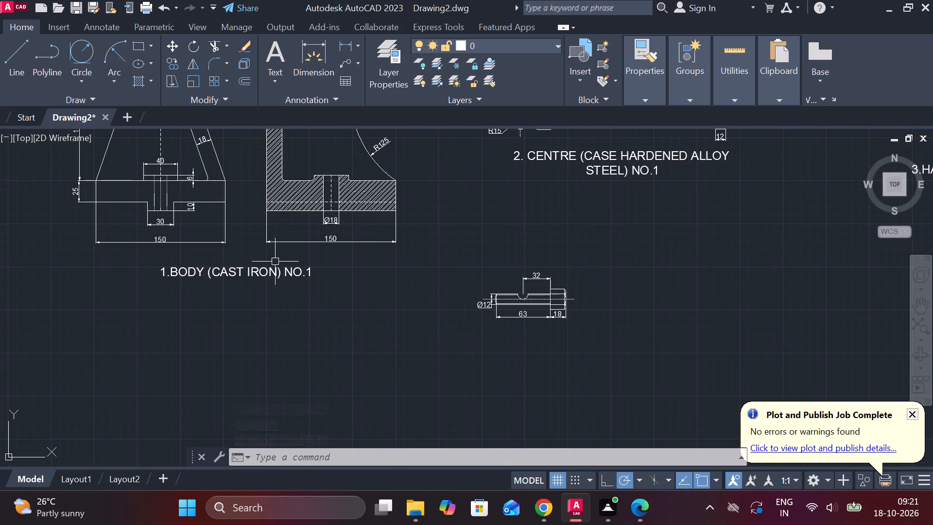
{"action": "left_click", "coordinate": [275, 271]}
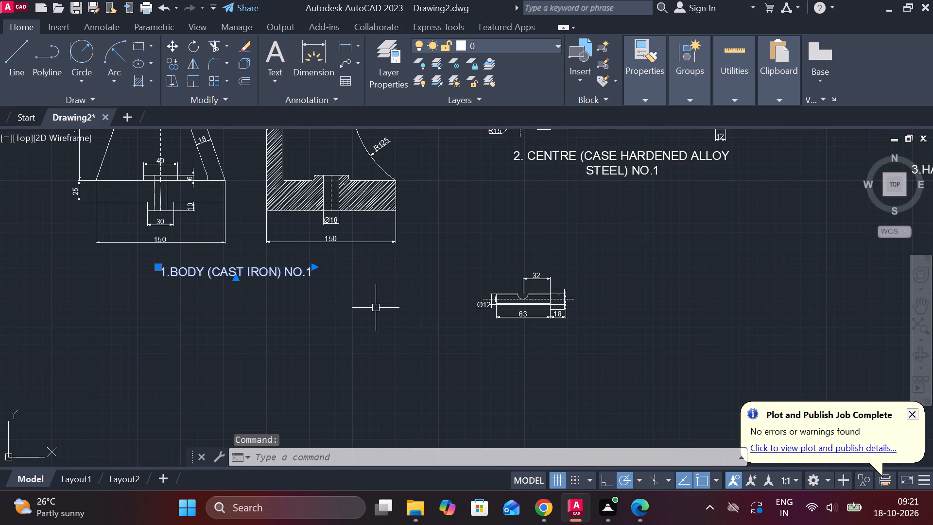
{"action": "key", "text": "ctrl+c"}
{"action": "key", "text": "ctrl+v"}
{"action": "scroll", "coordinate": [483, 338], "scroll_direction": "up", "scroll_amount": 2}
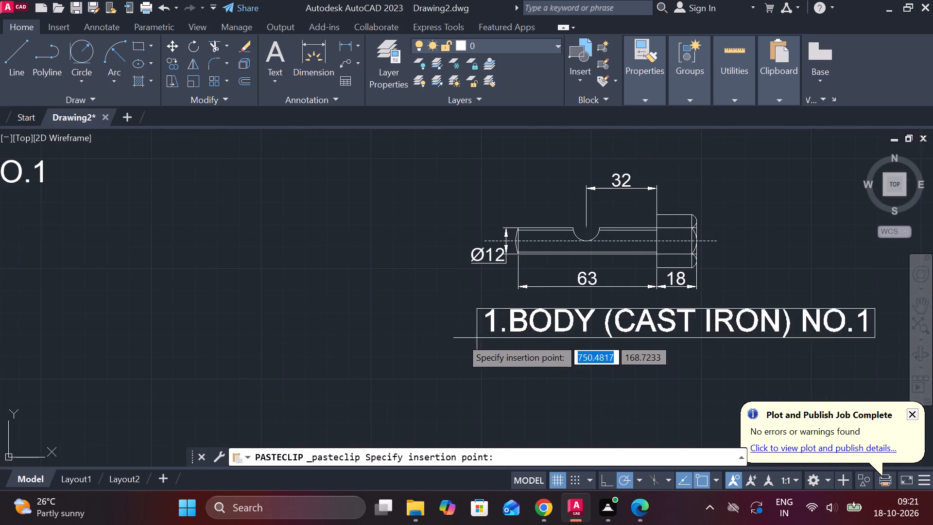
{"action": "left_click", "coordinate": [414, 340]}
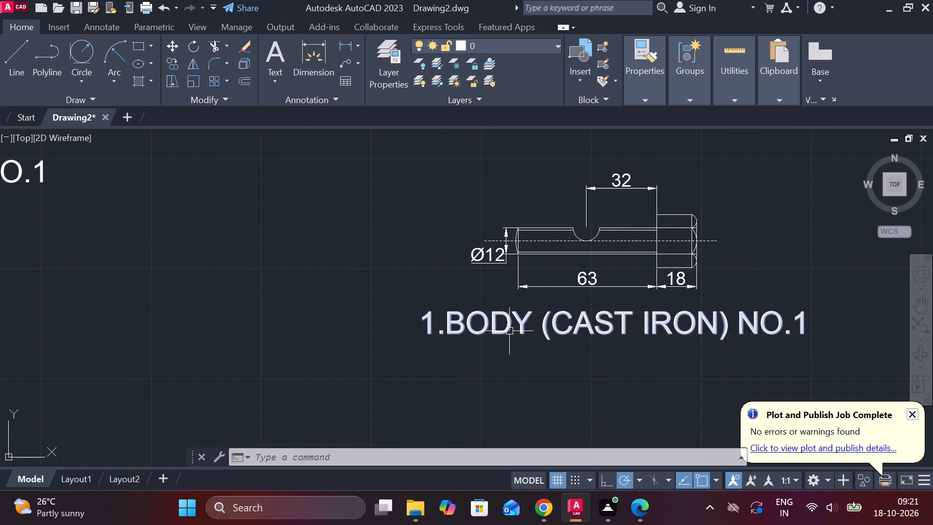
Change the copied label's number to 5 and part name to SCREW, and widen its text frame to fit one line.
{"action": "double_click", "coordinate": [509, 331]}
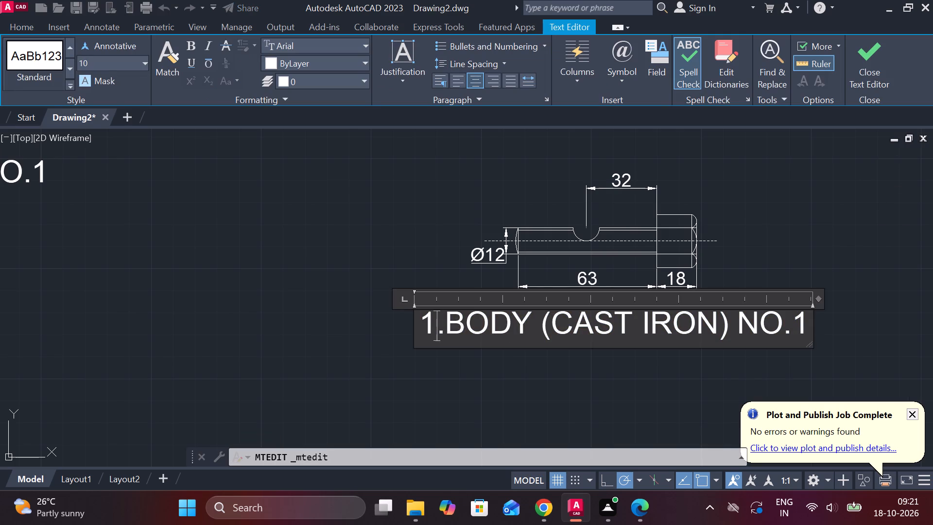
{"action": "left_click", "coordinate": [431, 325]}
{"action": "key", "text": "BackSpace"}
{"action": "key", "text": "5"}
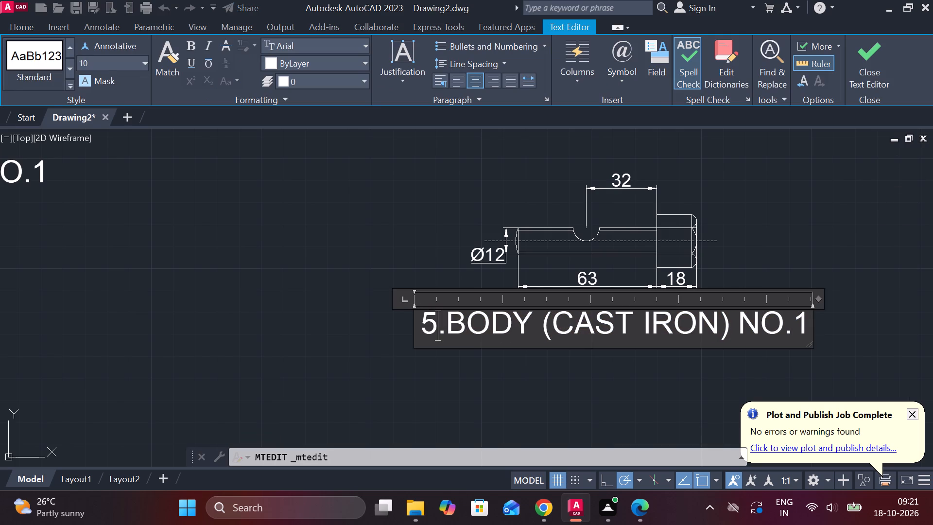
{"action": "left_click", "coordinate": [536, 321]}
{"action": "key", "text": "BackSpace"}
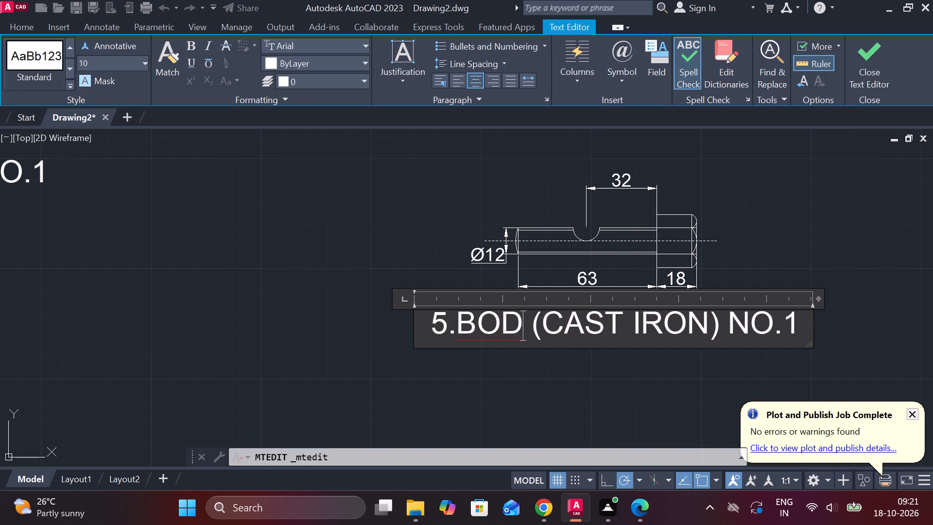
{"action": "key", "text": "BackSpace"}
{"action": "key", "text": "BackSpace"}
{"action": "key", "text": "BackSpace"}
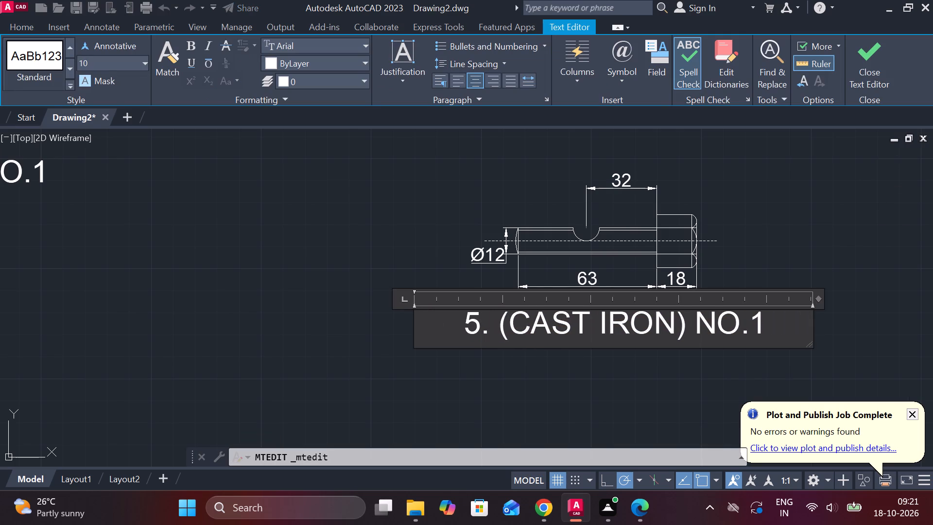
{"action": "type", "text": "SCREW"}
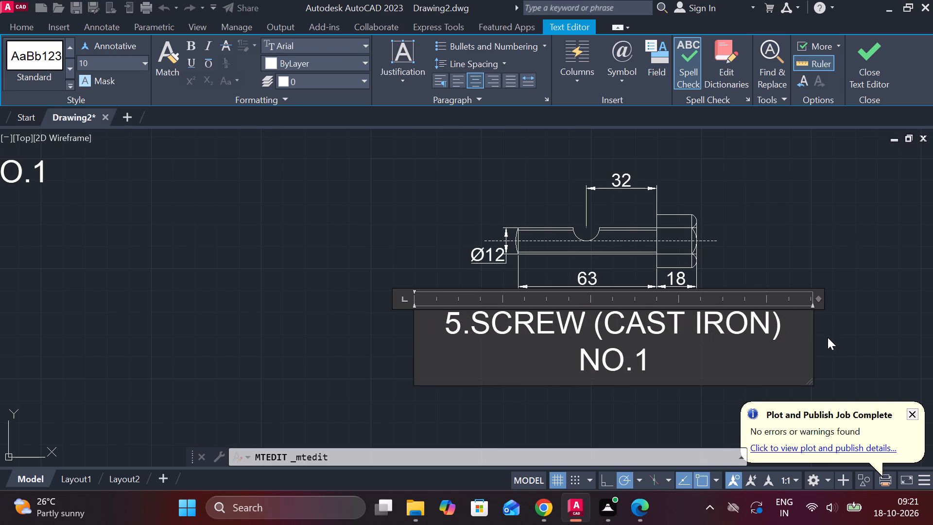
{"action": "left_click_drag", "start_coordinate": [811, 333], "coordinate": [838, 329]}
{"action": "middle_click_drag", "start_coordinate": [832, 329], "coordinate": [788, 329]}
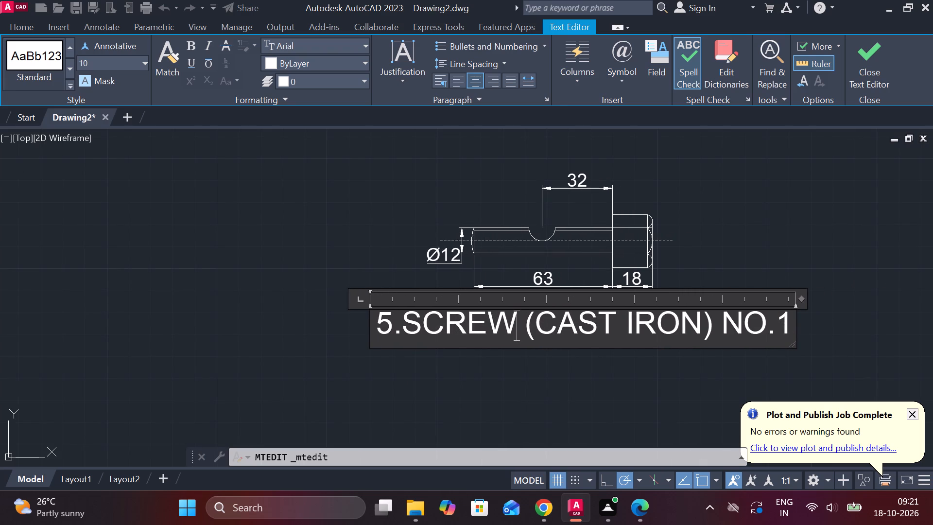
Replace the material in the screw label with MILD STEEL and close the text editor.
{"action": "left_click", "coordinate": [706, 320]}
{"action": "key", "text": "BackSpace"}
{"action": "key", "text": "BackSpace"}
{"action": "key", "text": "BackSpace"}
{"action": "key", "text": "BackSpace"}
{"action": "key", "text": "BackSpace"}
{"action": "key", "text": "BackSpace"}
{"action": "key", "text": "BackSpace"}
{"action": "key", "text": "BackSpace"}
{"action": "key", "text": "BackSpace"}
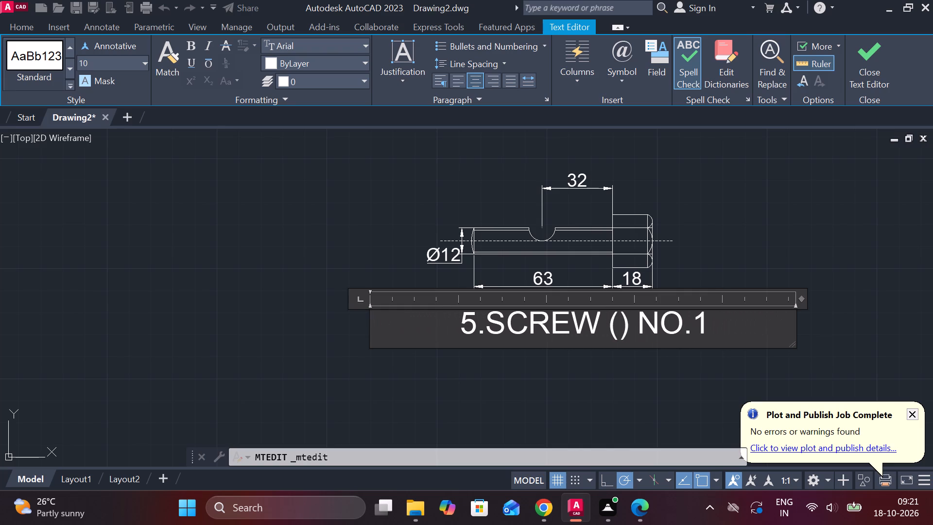
{"action": "key", "text": "m"}
{"action": "type", "text": "ILD"}
{"action": "key", "text": "space"}
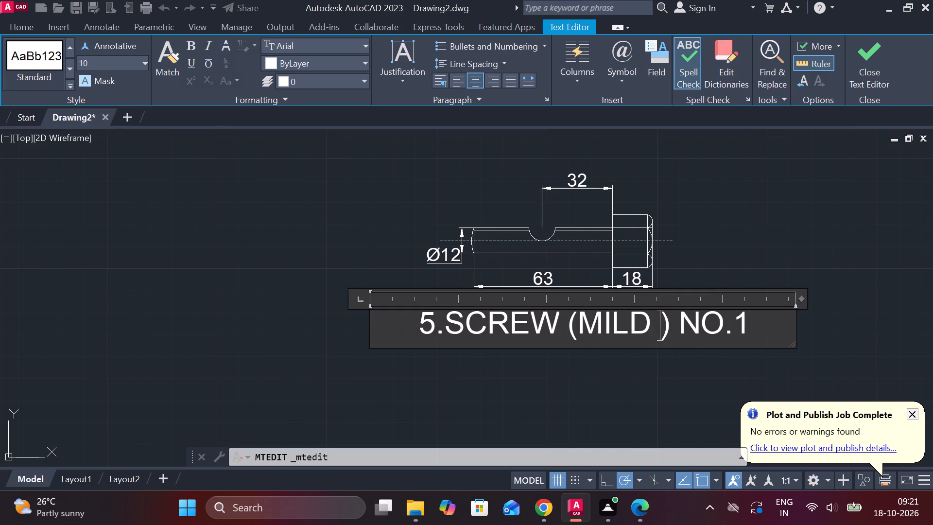
{"action": "type", "text": "STEEL"}
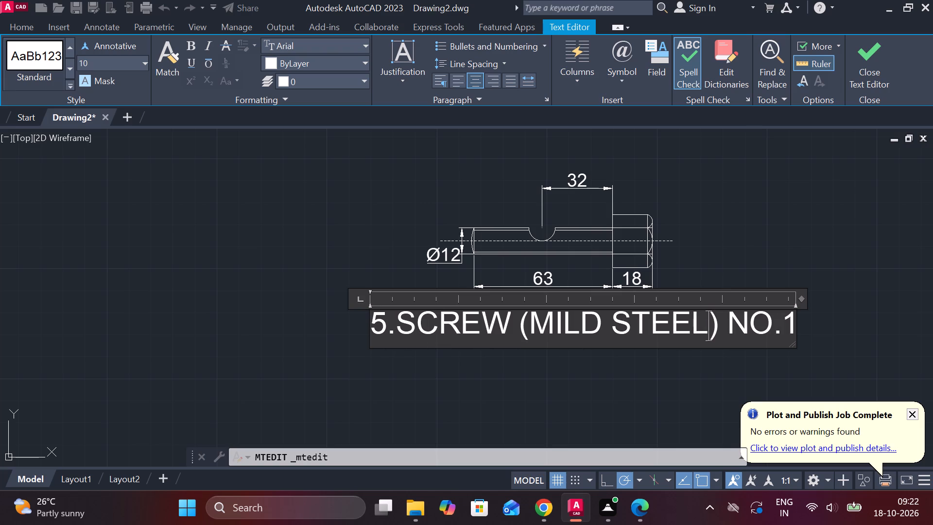
{"action": "left_click", "coordinate": [869, 62]}
In the empty area below the hand wheel, draw connected lines 15 down, 60 to the right and 15 up.
{"action": "scroll", "coordinate": [729, 246], "scroll_direction": "down", "scroll_amount": 2}
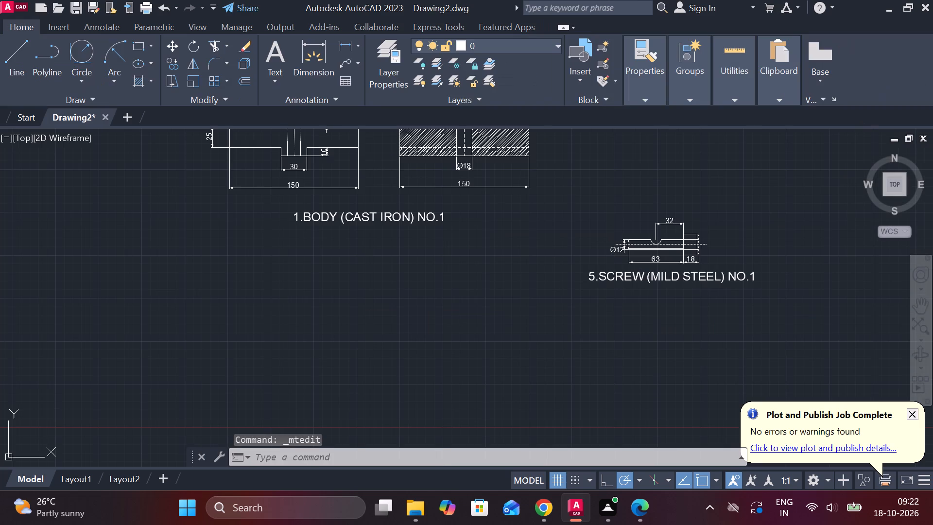
{"action": "middle_click_drag", "start_coordinate": [729, 246], "coordinate": [652, 281]}
{"action": "scroll", "coordinate": [647, 276], "scroll_direction": "down", "scroll_amount": 1}
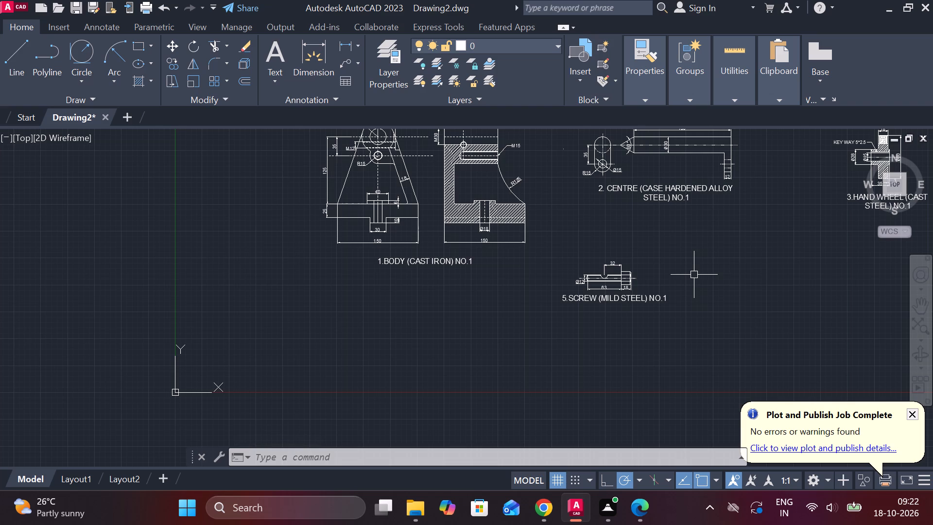
{"action": "middle_click_drag", "start_coordinate": [697, 275], "coordinate": [396, 229]}
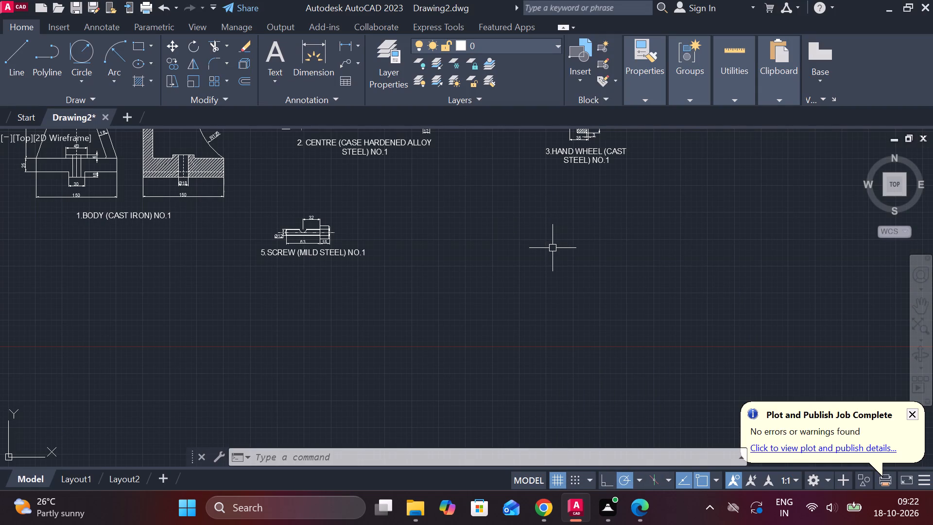
{"action": "key", "text": "l"}
{"action": "key", "text": "Return"}
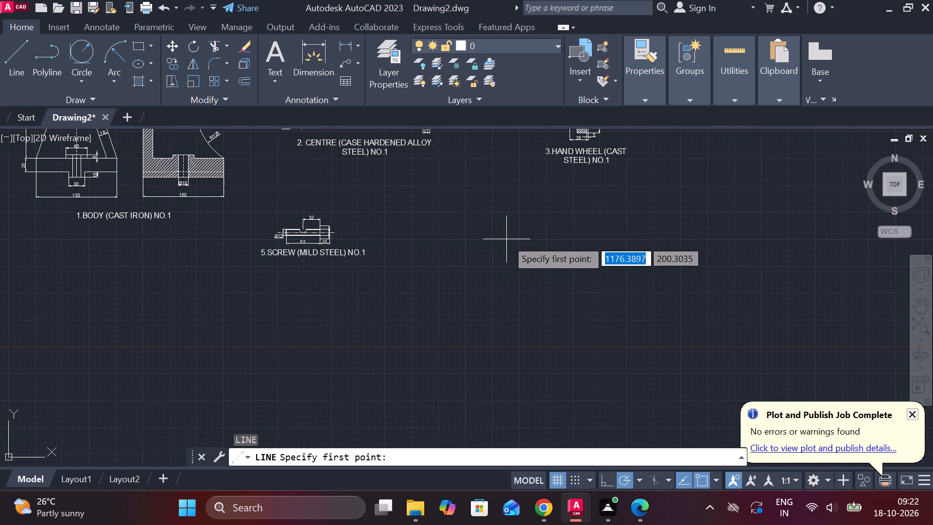
{"action": "left_click", "coordinate": [506, 227]}
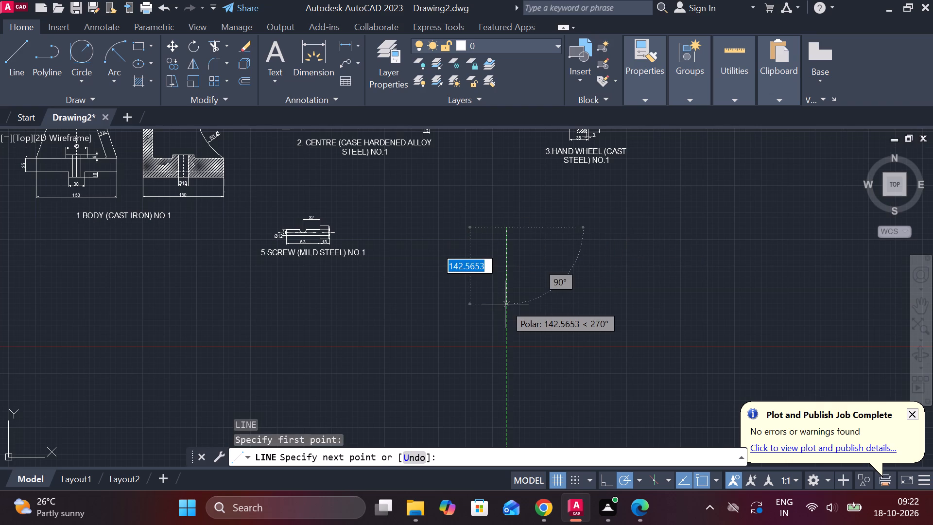
{"action": "type", "text": "15"}
{"action": "key", "text": "space"}
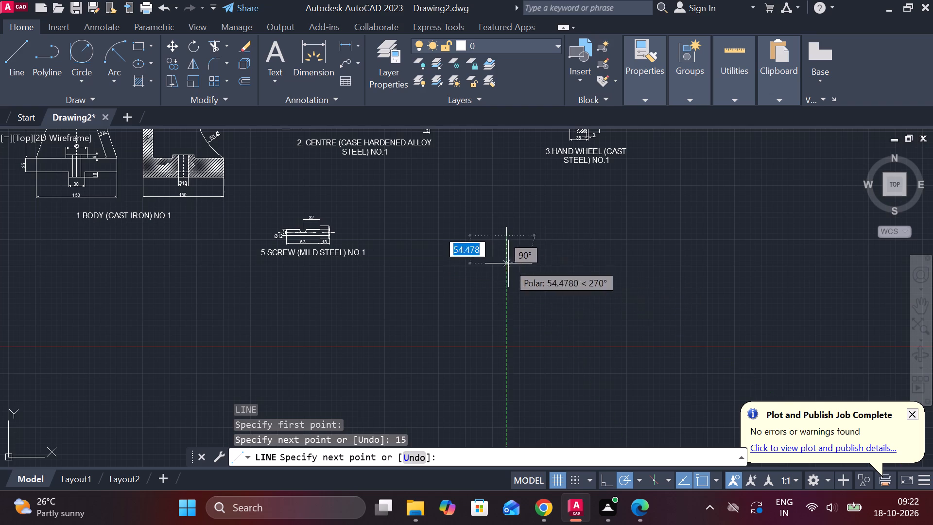
{"action": "scroll", "coordinate": [506, 258], "scroll_direction": "up", "scroll_amount": 2}
{"action": "middle_click_drag", "start_coordinate": [506, 257], "coordinate": [500, 365]}
{"action": "scroll", "coordinate": [500, 356], "scroll_direction": "up", "scroll_amount": 2}
{"action": "middle_click_drag", "start_coordinate": [648, 280], "coordinate": [642, 280]}
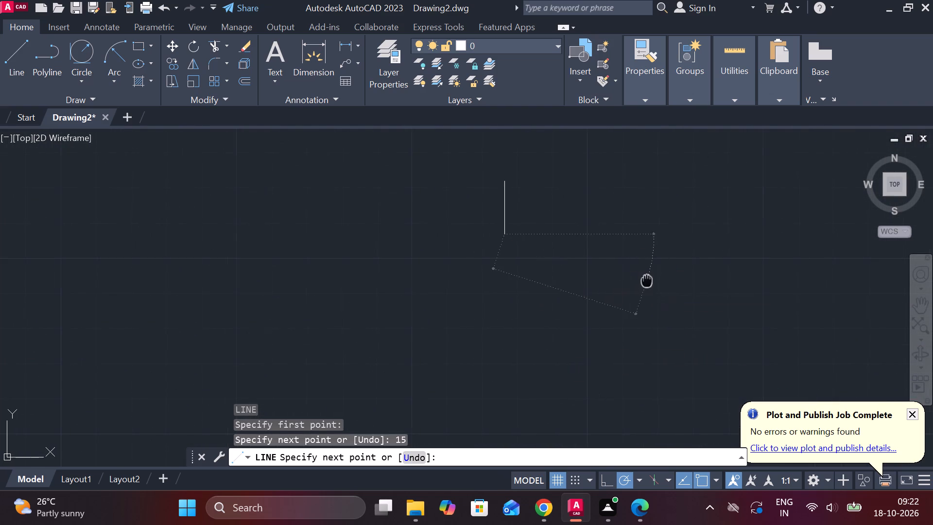
{"action": "middle_click_drag", "start_coordinate": [642, 280], "coordinate": [499, 368]}
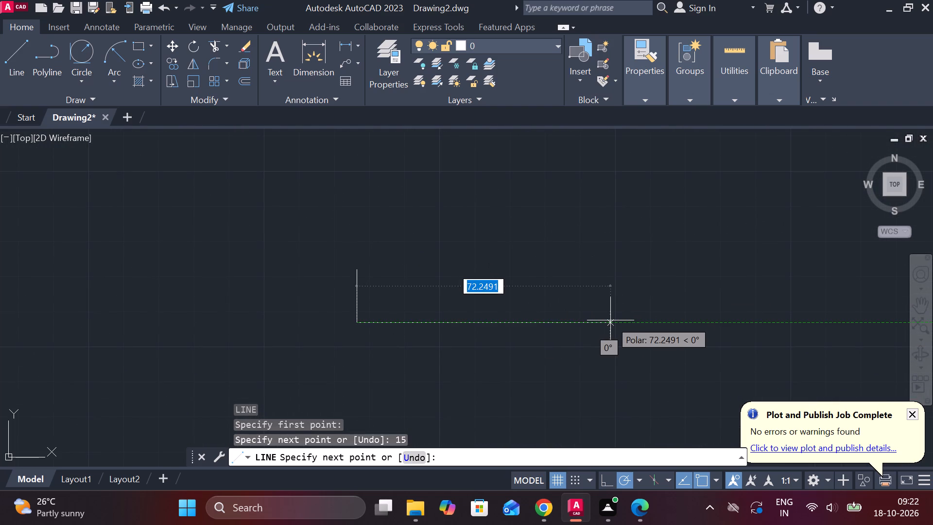
{"action": "type", "text": "60"}
{"action": "key", "text": "Return"}
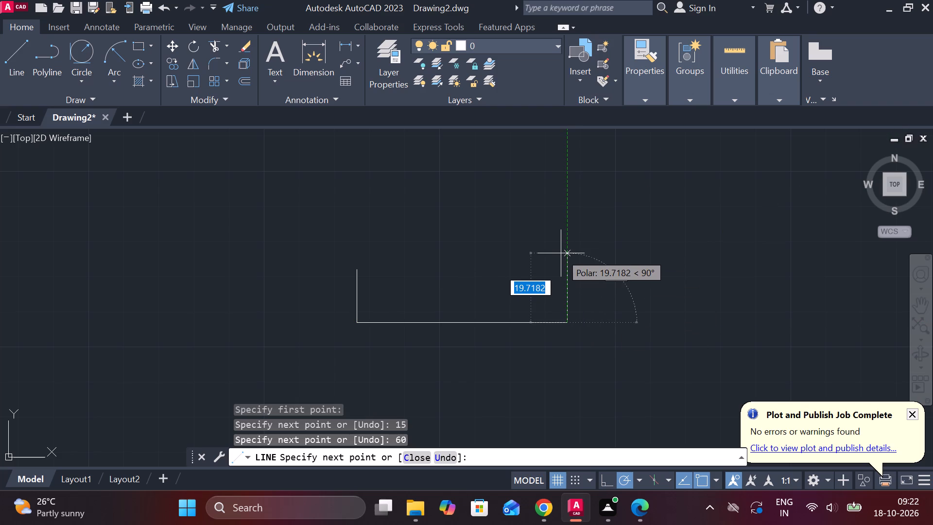
{"action": "type", "text": "15"}
{"action": "key", "text": "space"}
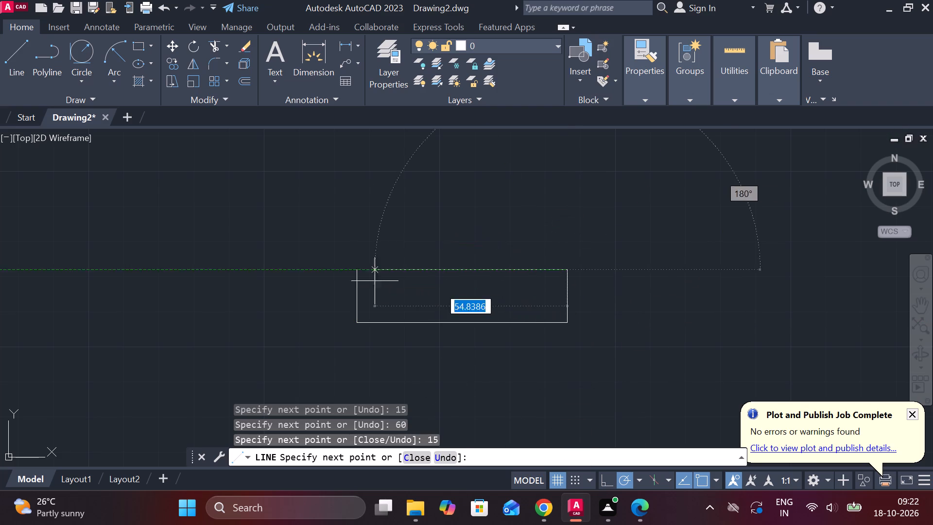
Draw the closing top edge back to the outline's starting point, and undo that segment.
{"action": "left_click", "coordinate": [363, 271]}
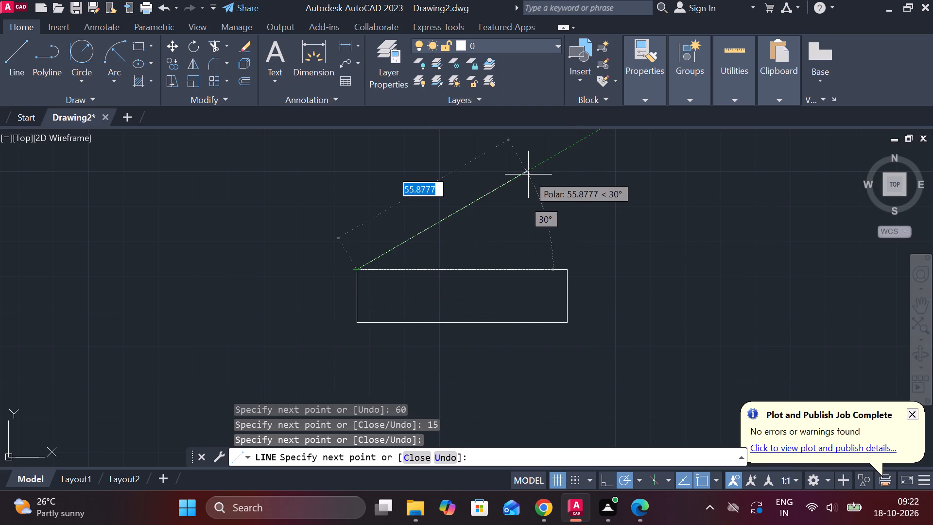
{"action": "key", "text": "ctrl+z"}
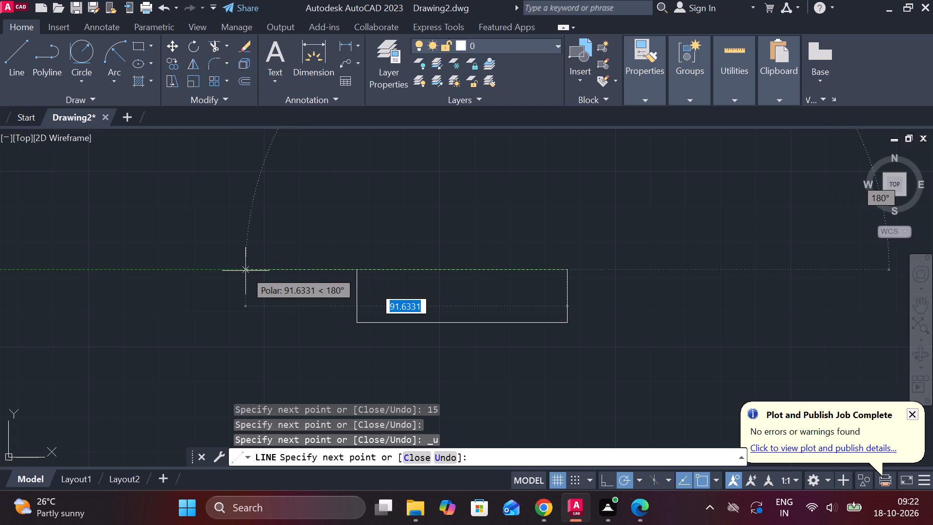
Close the 60 by 15 outline with a line along its open top edge.
{"action": "key", "text": "c"}
{"action": "key", "text": "space"}
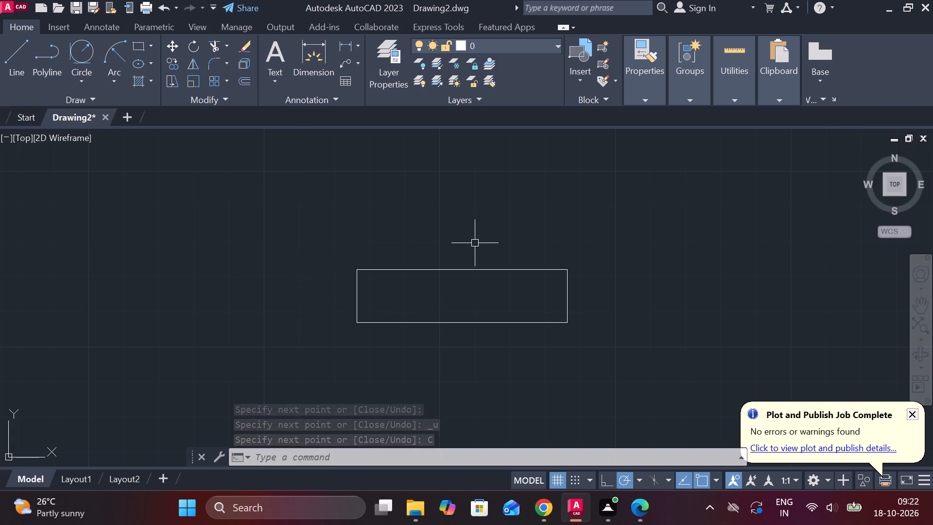
Offset the outline's left edge 1 unit inward.
{"action": "left_click", "coordinate": [360, 298]}
{"action": "key", "text": "o"}
{"action": "key", "text": "Return"}
{"action": "key", "text": "Return"}
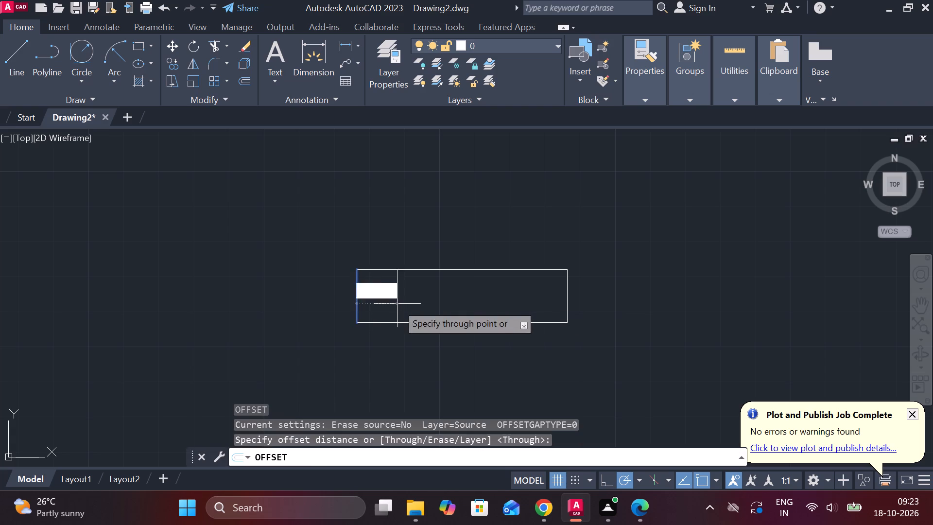
{"action": "type", "text": "1"}
{"action": "key", "text": "space"}
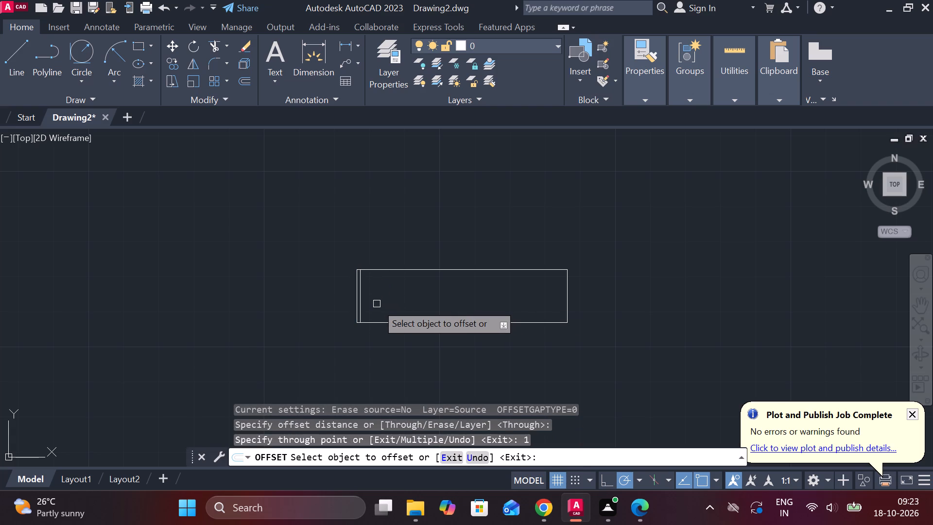
{"action": "scroll", "coordinate": [376, 285], "scroll_direction": "up", "scroll_amount": 1}
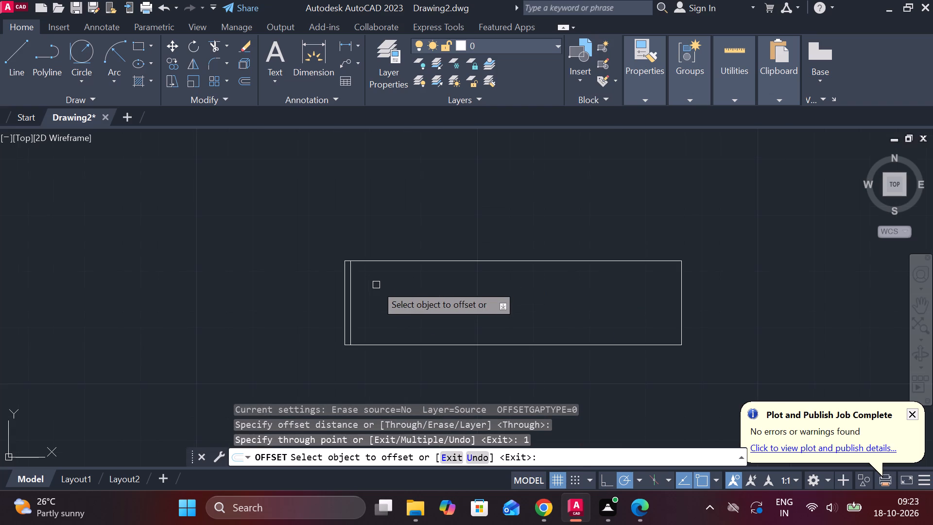
{"action": "scroll", "coordinate": [376, 285], "scroll_direction": "up", "scroll_amount": 1}
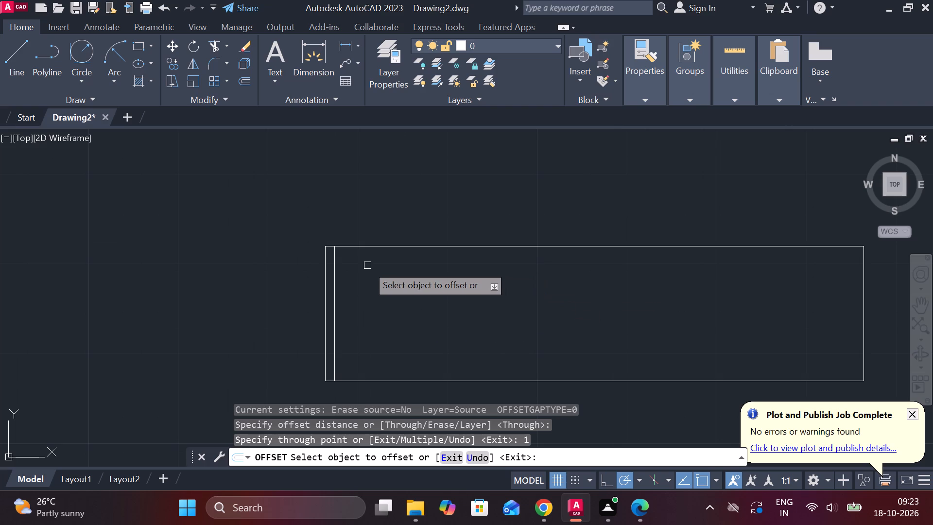
{"action": "scroll", "coordinate": [352, 263], "scroll_direction": "up", "scroll_amount": 1}
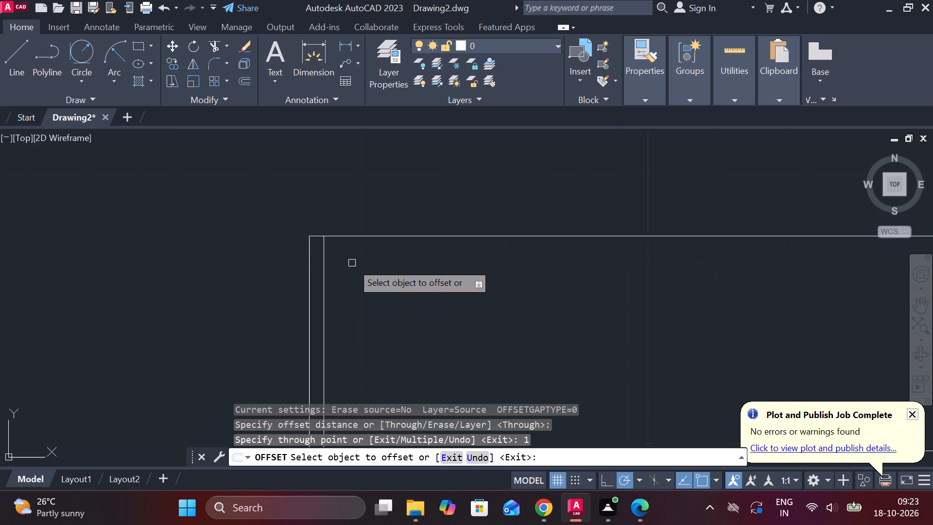
{"action": "scroll", "coordinate": [352, 263], "scroll_direction": "up", "scroll_amount": 1}
{"action": "key", "text": "Escape"}
From both ends of the inner vertical line, draw lines at 30° to the horizontal, sloping outward past the left edge to form chamfers.
{"action": "key", "text": "l"}
{"action": "key", "text": "Return"}
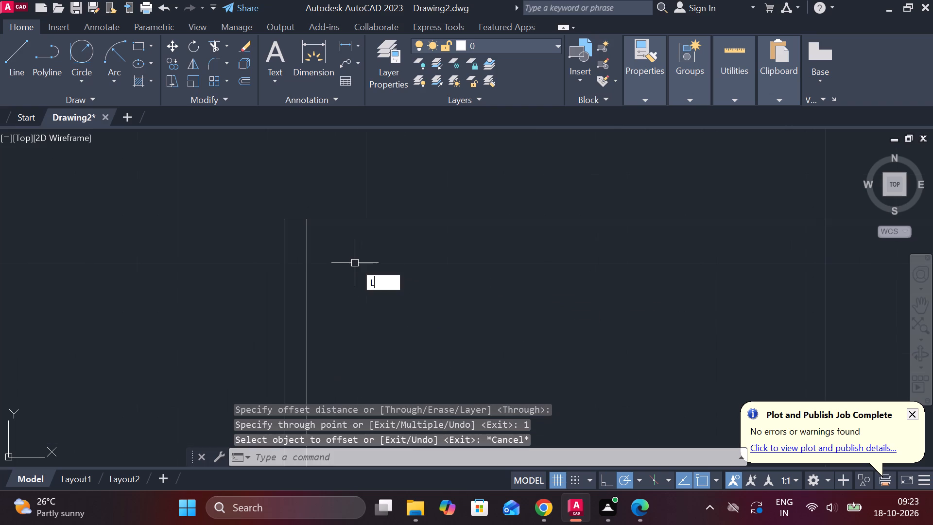
{"action": "left_click", "coordinate": [307, 225]}
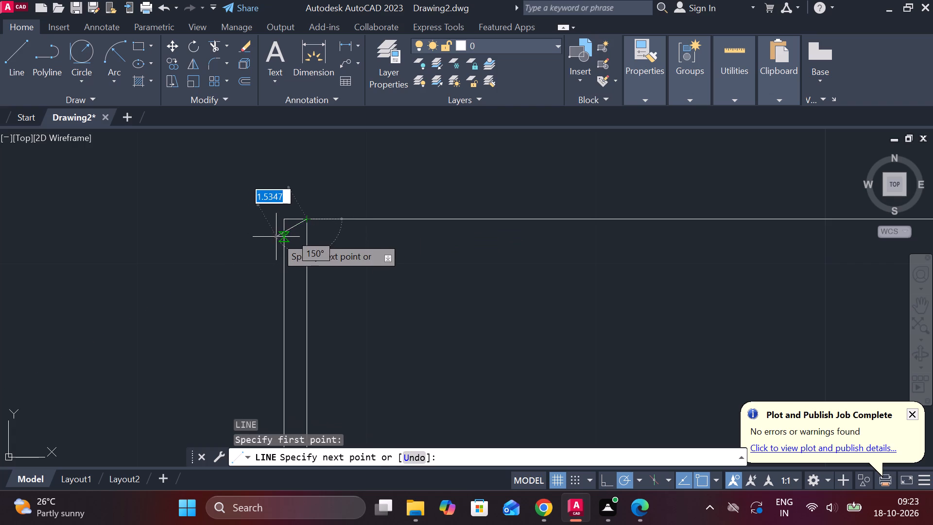
{"action": "left_click", "coordinate": [266, 245]}
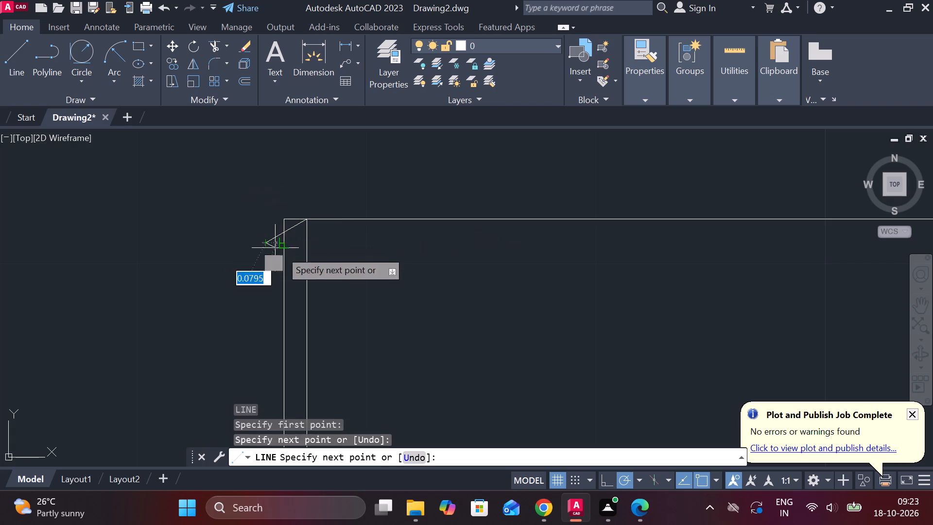
{"action": "key", "text": "Escape"}
{"action": "middle_click_drag", "start_coordinate": [375, 293], "coordinate": [406, 230]}
{"action": "key", "text": "space"}
{"action": "scroll", "coordinate": [388, 280], "scroll_direction": "down", "scroll_amount": 2}
{"action": "middle_click", "coordinate": [388, 280]}
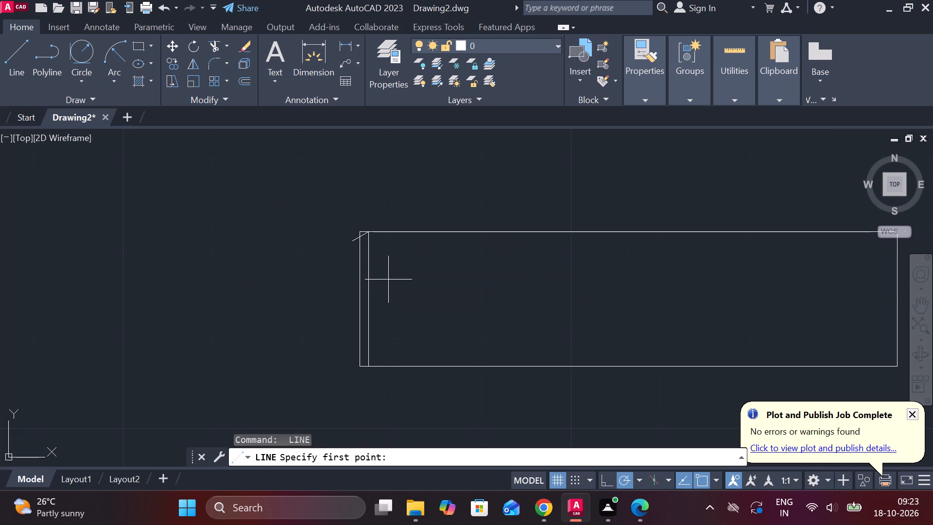
{"action": "scroll", "coordinate": [369, 369], "scroll_direction": "up", "scroll_amount": 2}
{"action": "left_click", "coordinate": [366, 364]}
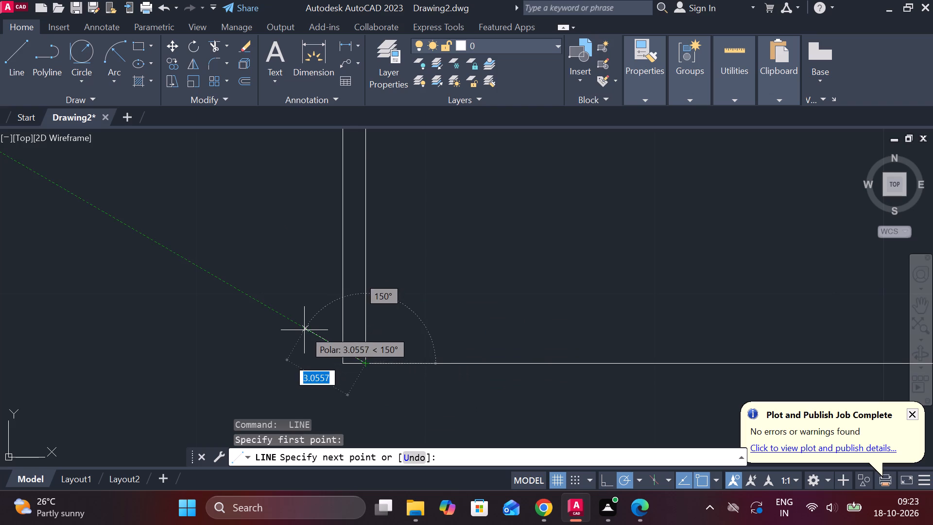
{"action": "left_click", "coordinate": [304, 330]}
{"action": "key", "text": "Escape"}
Trim the overhanging ends of both angled lines and the square corners outside them, leaving a chamfered left end.
{"action": "type", "text": "TR"}
{"action": "key", "text": "space"}
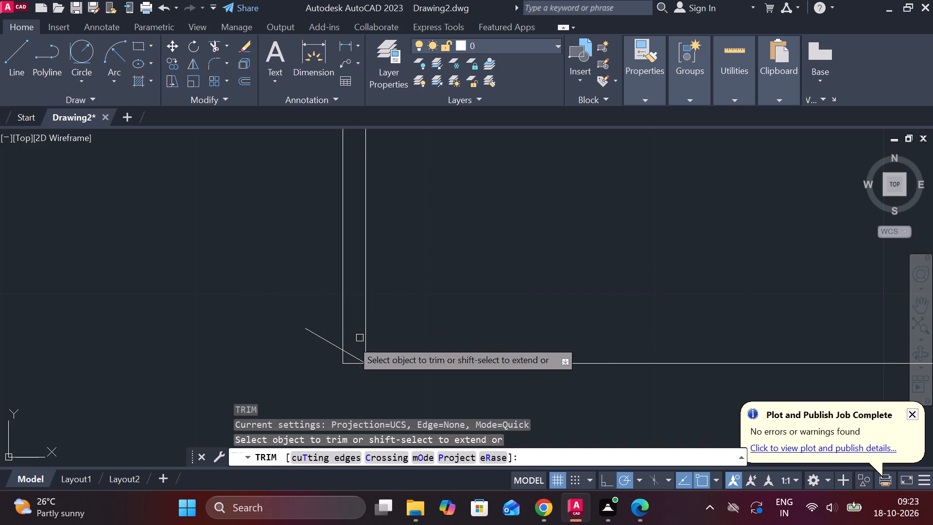
{"action": "left_click", "coordinate": [331, 345]}
{"action": "left_click", "coordinate": [341, 365]}
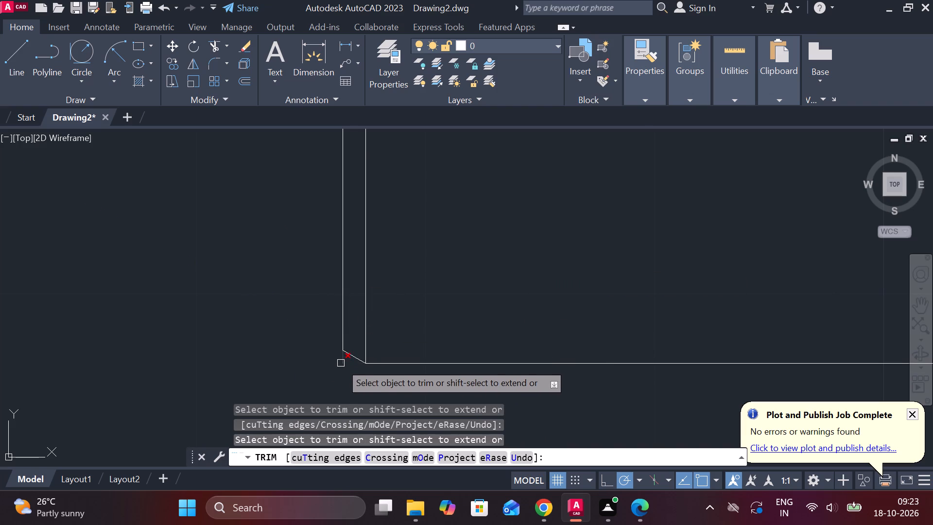
{"action": "left_click", "coordinate": [341, 363]}
{"action": "scroll", "coordinate": [427, 264], "scroll_direction": "down", "scroll_amount": 2}
{"action": "middle_click_drag", "start_coordinate": [428, 264], "coordinate": [426, 345]}
{"action": "scroll", "coordinate": [390, 276], "scroll_direction": "up", "scroll_amount": 2}
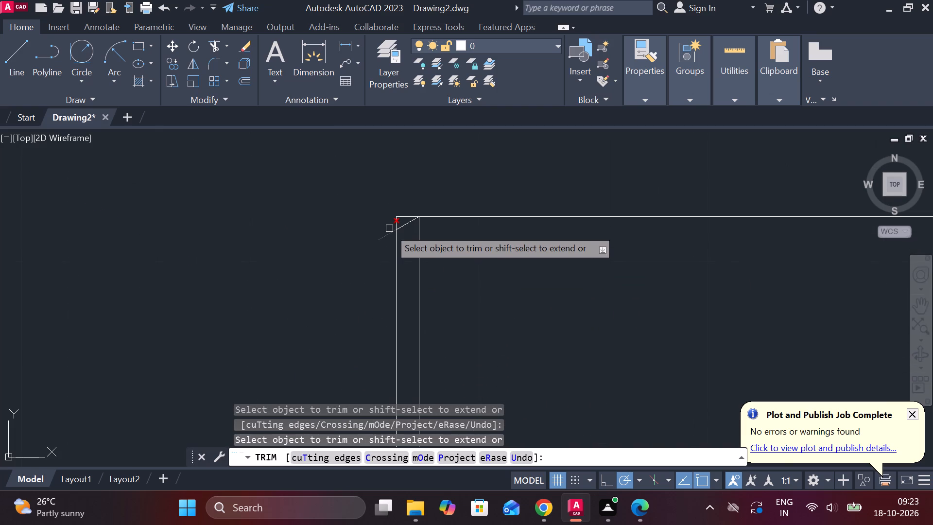
{"action": "left_click", "coordinate": [389, 228]}
{"action": "left_click", "coordinate": [395, 223]}
{"action": "left_click", "coordinate": [405, 218]}
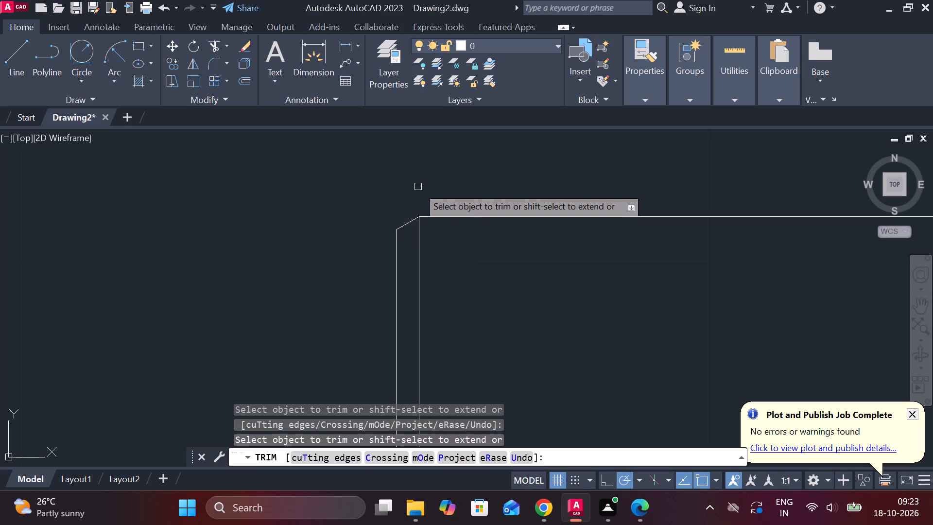
{"action": "scroll", "coordinate": [418, 187], "scroll_direction": "down", "scroll_amount": 3}
{"action": "middle_click_drag", "start_coordinate": [491, 226], "coordinate": [397, 257]}
{"action": "key", "text": "Escape"}
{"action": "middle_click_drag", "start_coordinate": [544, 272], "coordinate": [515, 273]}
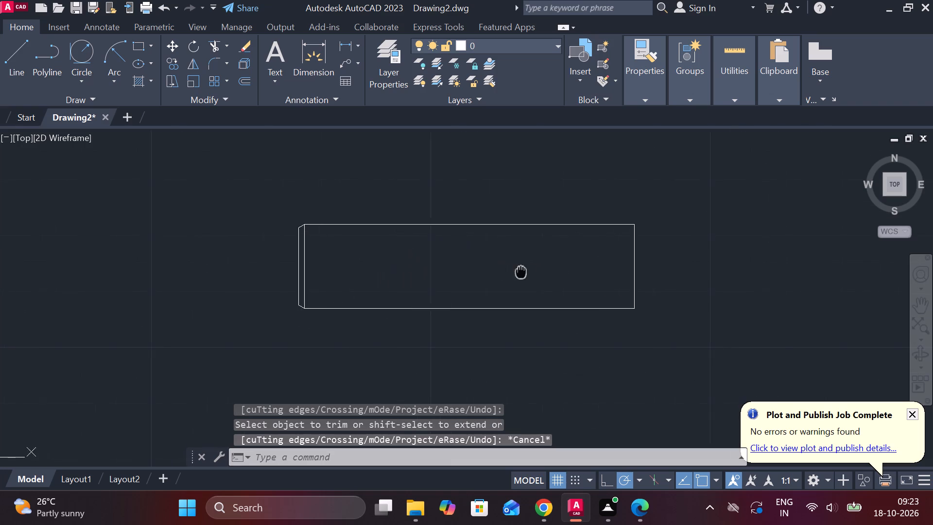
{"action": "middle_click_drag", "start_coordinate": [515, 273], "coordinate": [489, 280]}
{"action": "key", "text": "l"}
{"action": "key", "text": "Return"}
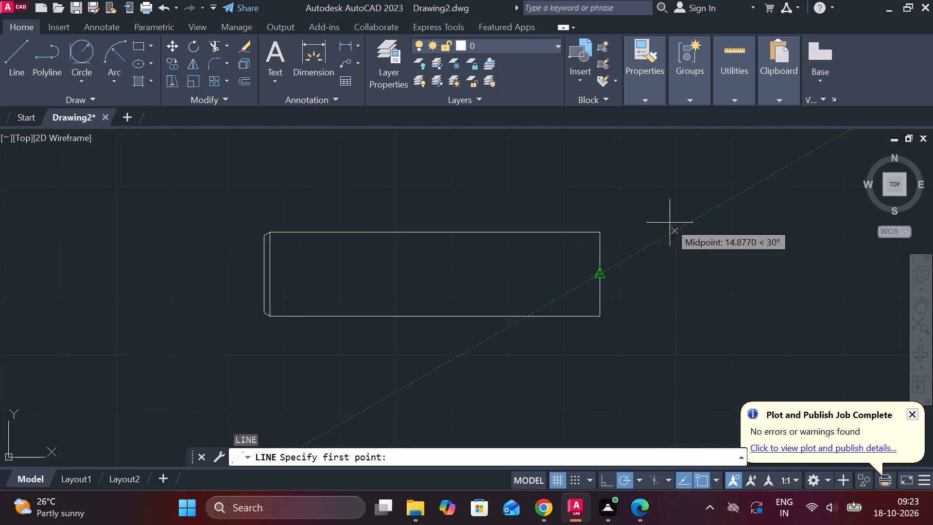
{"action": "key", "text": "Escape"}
Draw a closed rectangle of lines, 8 wide and 25 high, in the empty area to the upper right of the chamfered outline.
{"action": "middle_click_drag", "start_coordinate": [680, 203], "coordinate": [612, 269]}
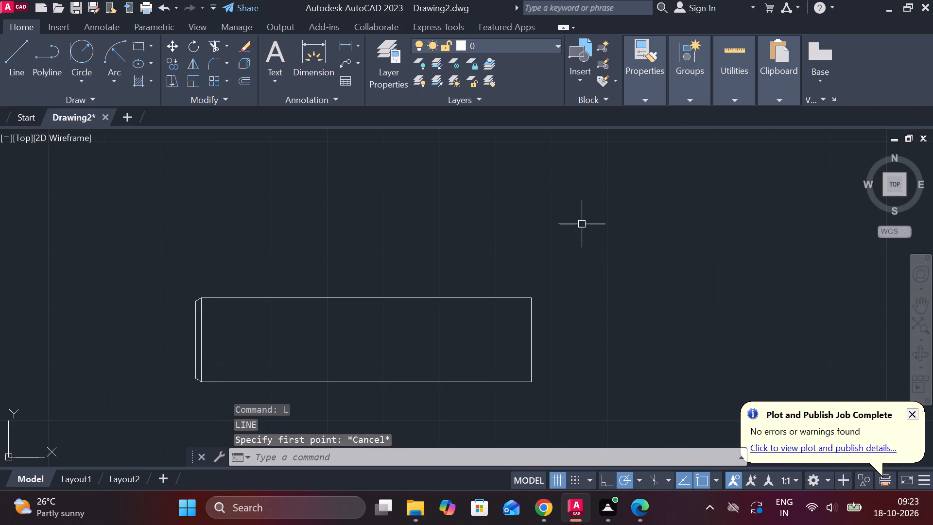
{"action": "key", "text": "space"}
{"action": "left_click", "coordinate": [578, 199]}
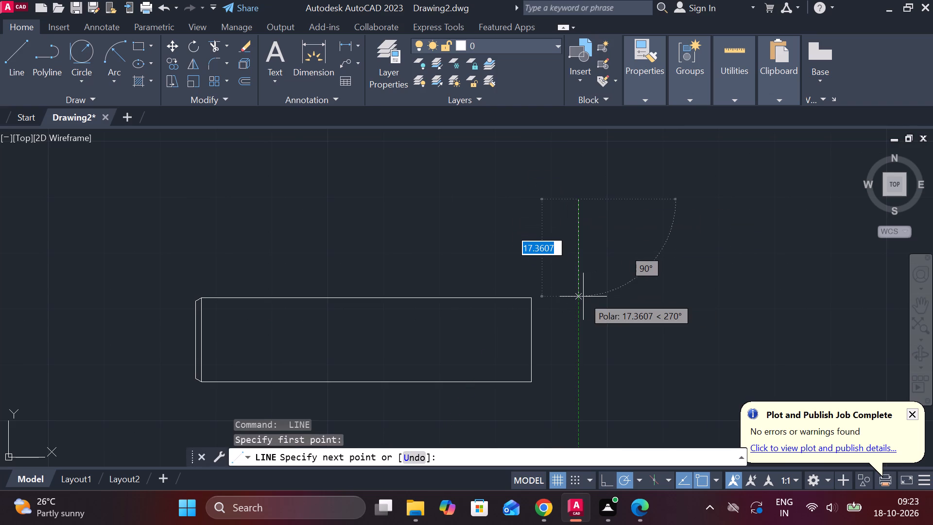
{"action": "type", "text": "25"}
{"action": "key", "text": "space"}
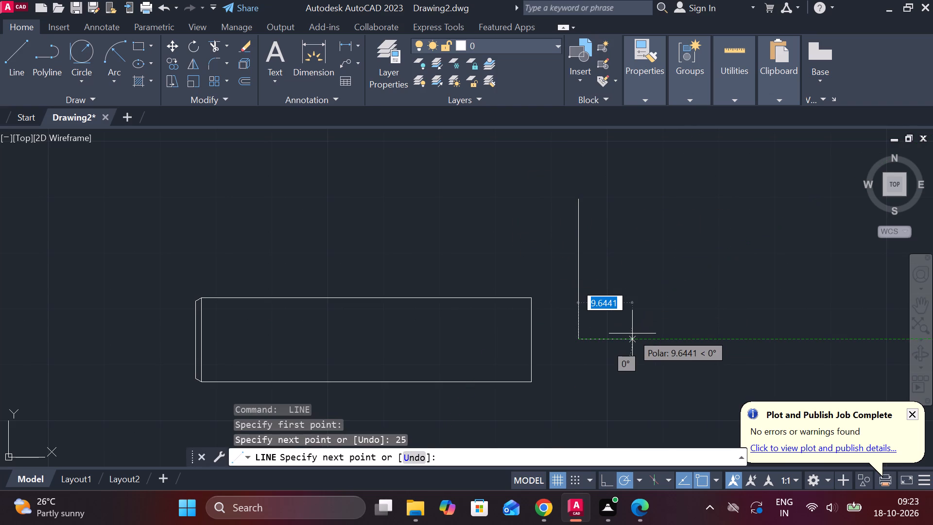
{"action": "type", "text": "8"}
{"action": "key", "text": "space"}
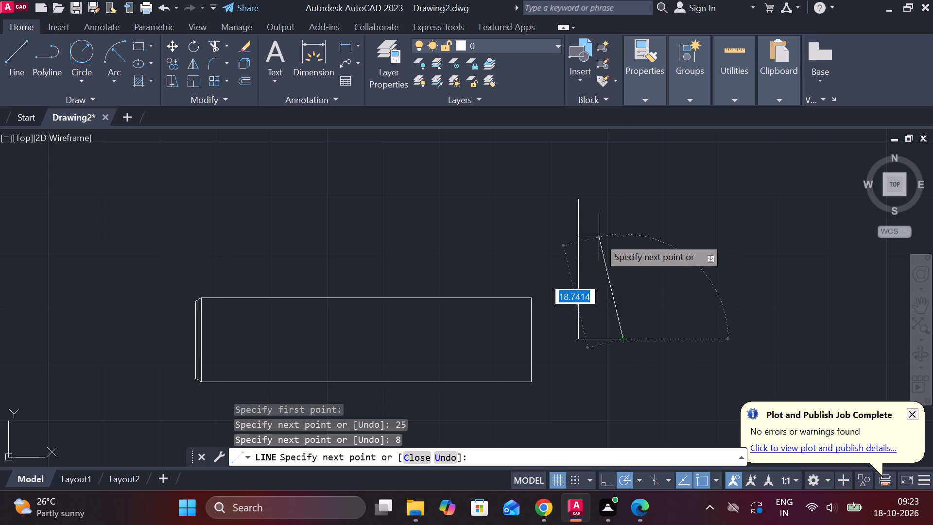
{"action": "type", "text": "25"}
{"action": "key", "text": "space"}
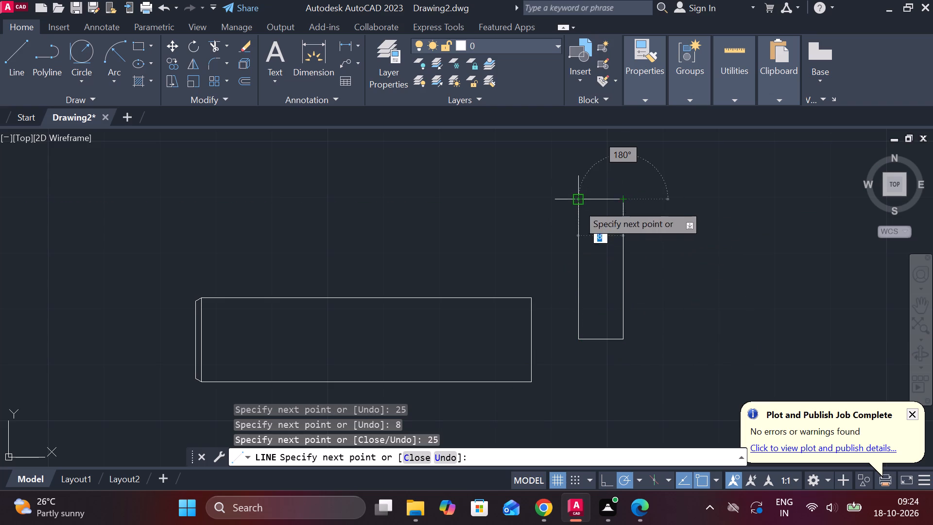
{"action": "left_click", "coordinate": [575, 201]}
{"action": "key", "text": "Escape"}
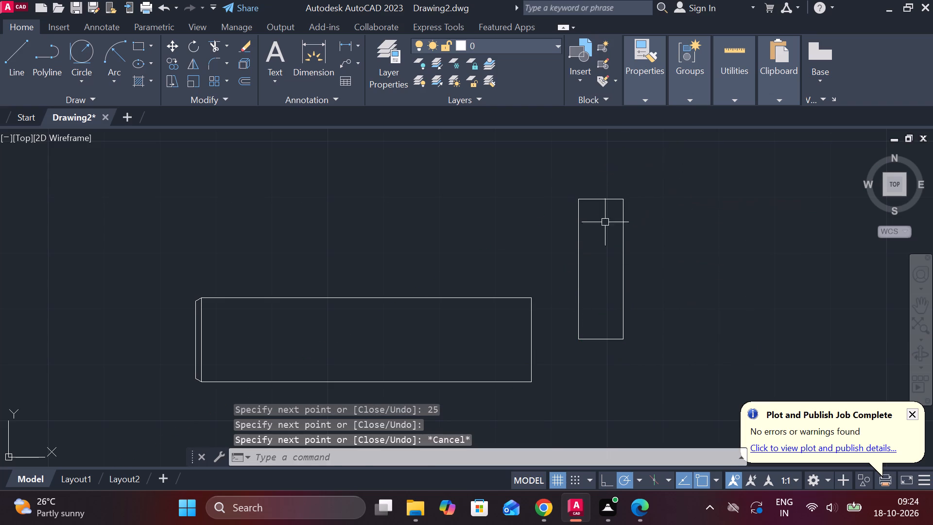
Move the 8 by 25 rectangle by its left edge's midpoint onto the midpoint of the shank's right edge.
{"action": "left_click", "coordinate": [555, 175]}
{"action": "left_click", "coordinate": [696, 371]}
{"action": "key", "text": "m"}
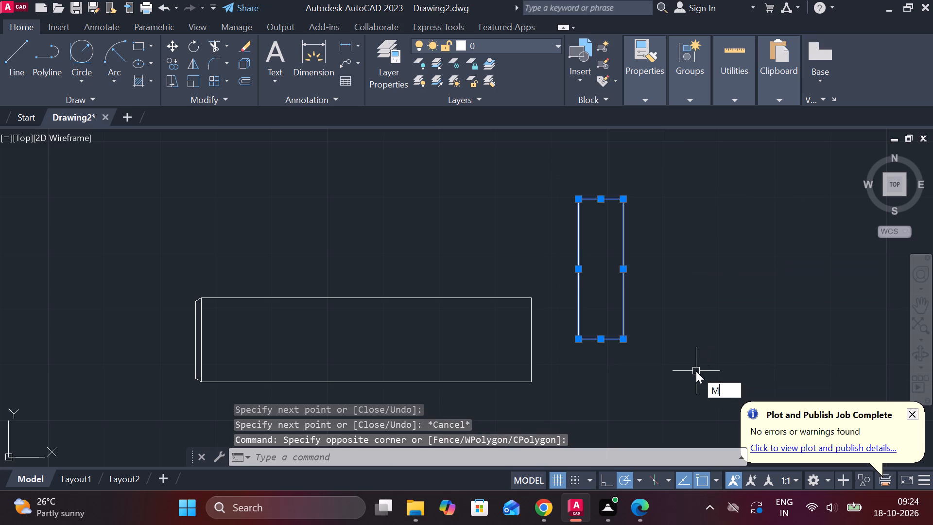
{"action": "key", "text": "Return"}
{"action": "left_click", "coordinate": [576, 268]}
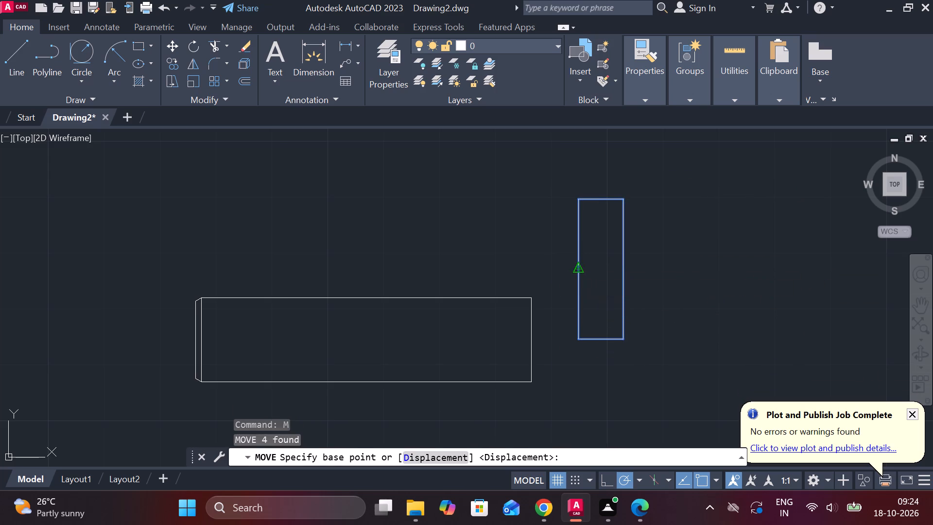
{"action": "left_click", "coordinate": [527, 342]}
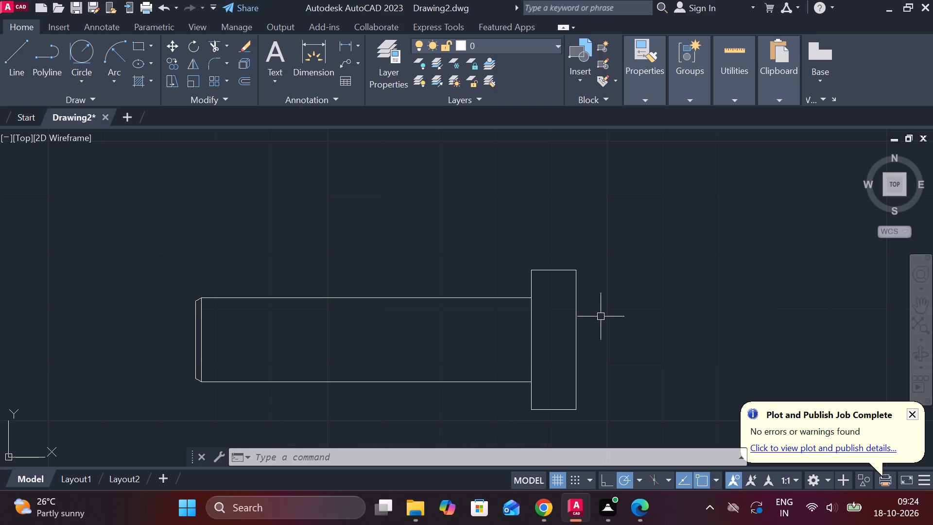
Offset the shank's top and bottom edges 0.25 inward.
{"action": "middle_click_drag", "start_coordinate": [601, 319], "coordinate": [606, 273]}
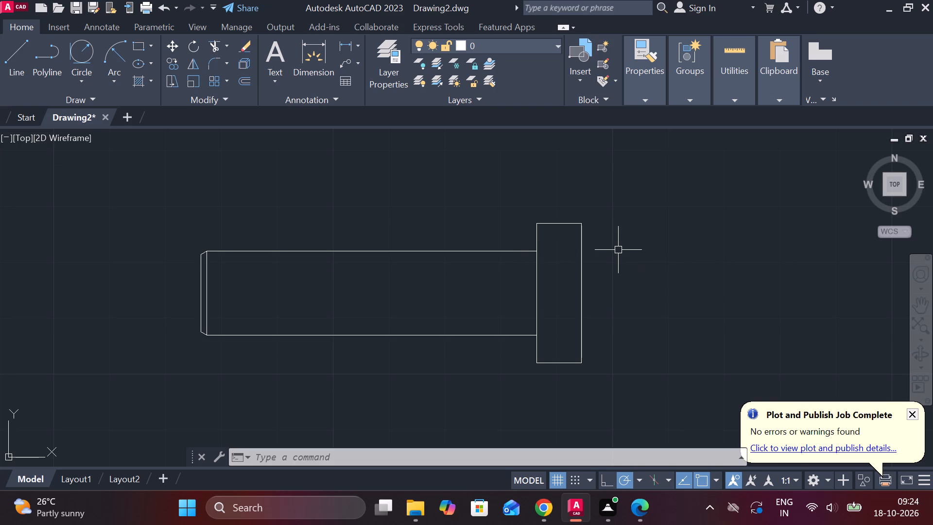
{"action": "middle_click_drag", "start_coordinate": [637, 258], "coordinate": [657, 263]}
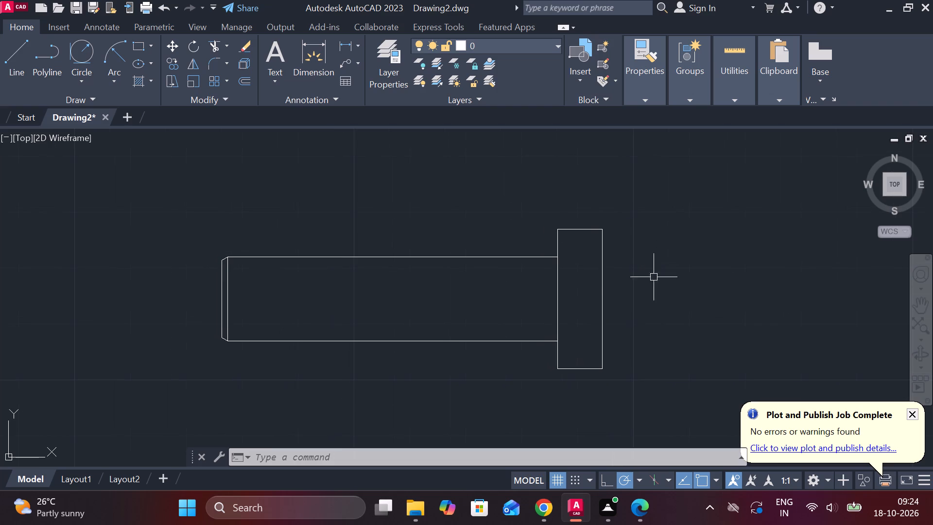
{"action": "left_click", "coordinate": [510, 255]}
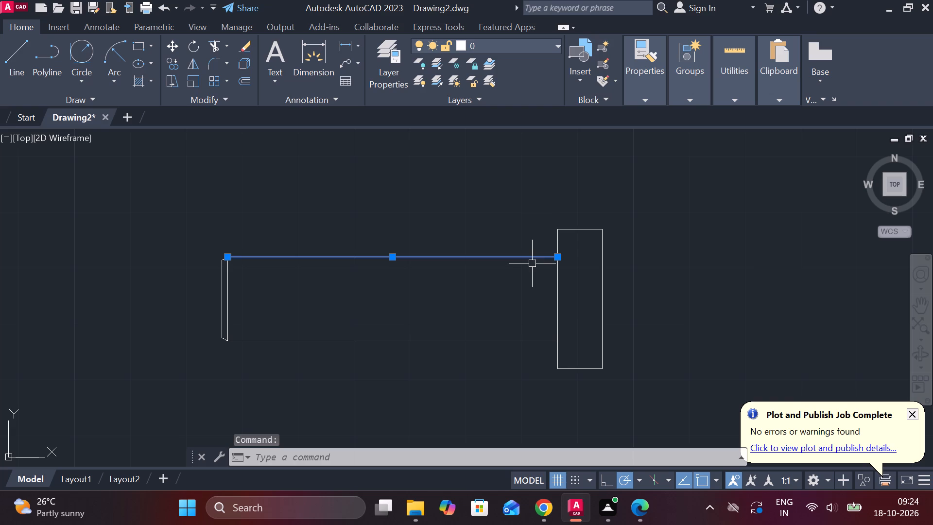
{"action": "key", "text": "o"}
{"action": "key", "text": "Return"}
{"action": "key", "text": "Return"}
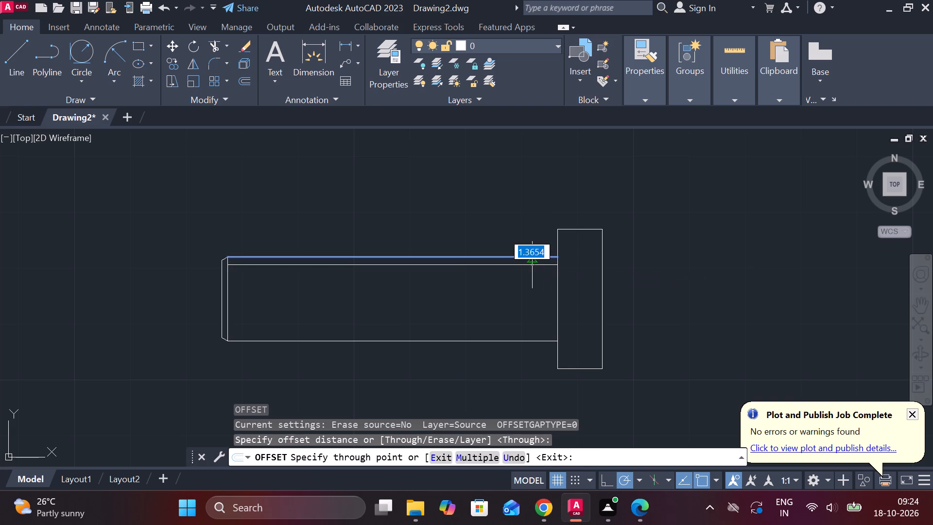
{"action": "key", "text": "period"}
{"action": "type", "text": "25"}
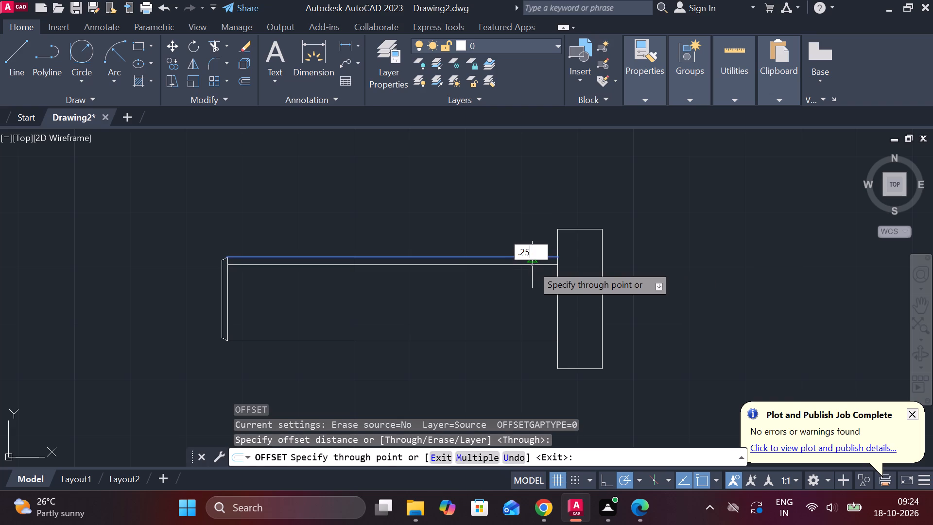
{"action": "key", "text": "space"}
{"action": "left_click", "coordinate": [529, 342]}
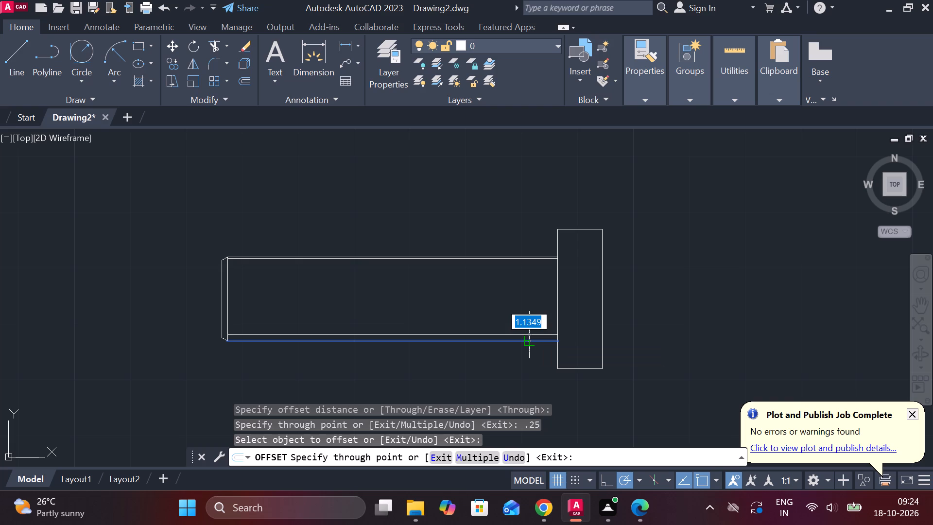
{"action": "key", "text": "period"}
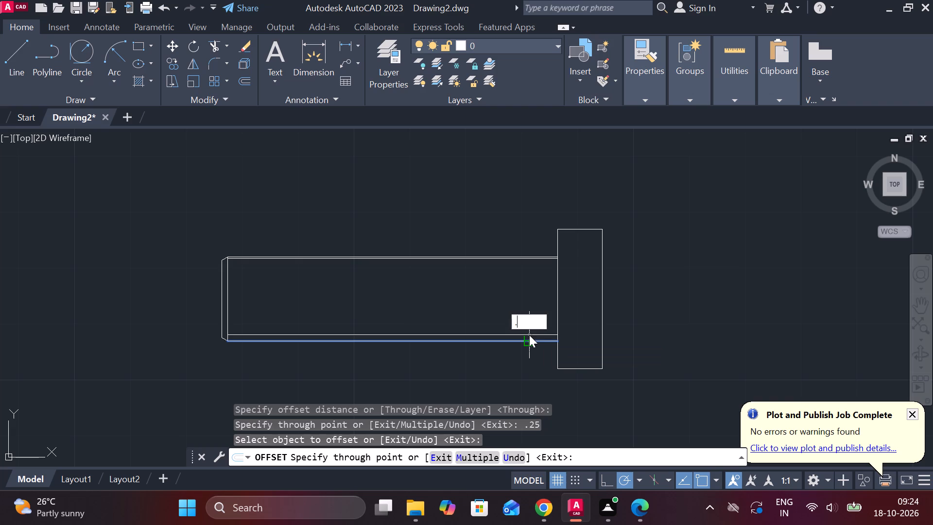
{"action": "type", "text": "25"}
{"action": "key", "text": "space"}
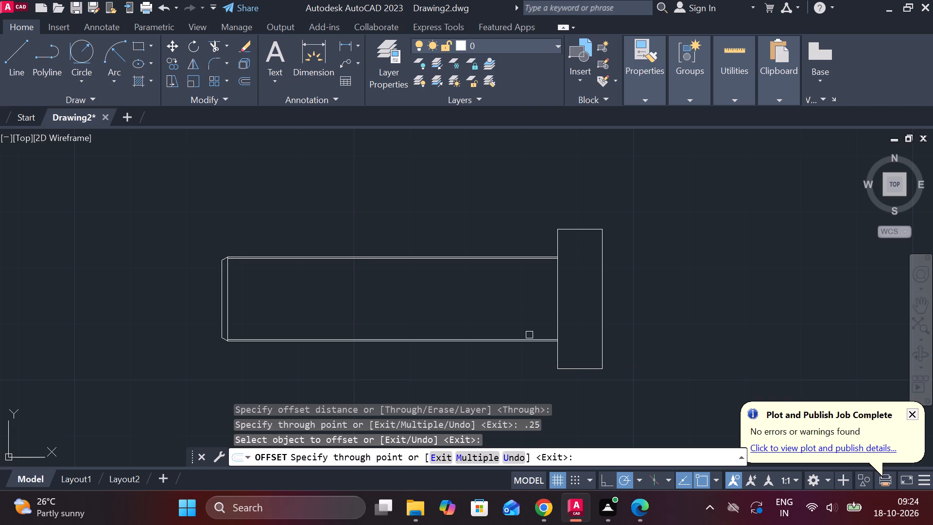
{"action": "scroll", "coordinate": [640, 310], "scroll_direction": "down", "scroll_amount": 1}
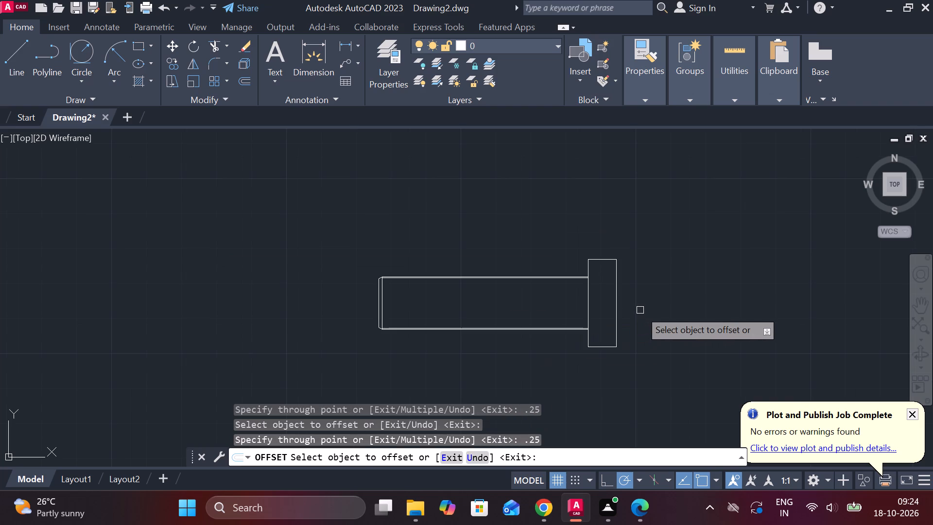
Draw a horizontal centre line 132 long from the midpoint of the shank's chamfered end through the head and beyond.
{"action": "middle_click_drag", "start_coordinate": [640, 310], "coordinate": [618, 309]}
{"action": "middle_click_drag", "start_coordinate": [602, 309], "coordinate": [572, 308]}
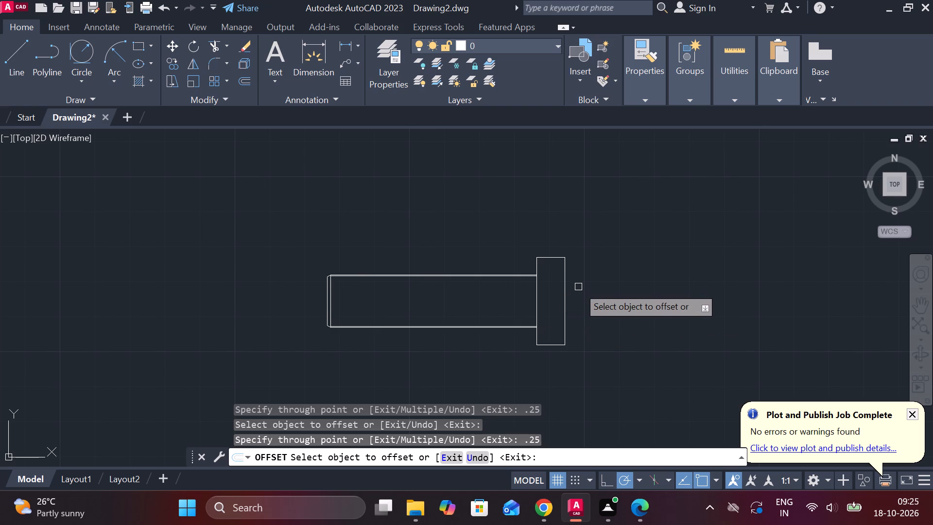
{"action": "middle_click_drag", "start_coordinate": [578, 287], "coordinate": [548, 285]}
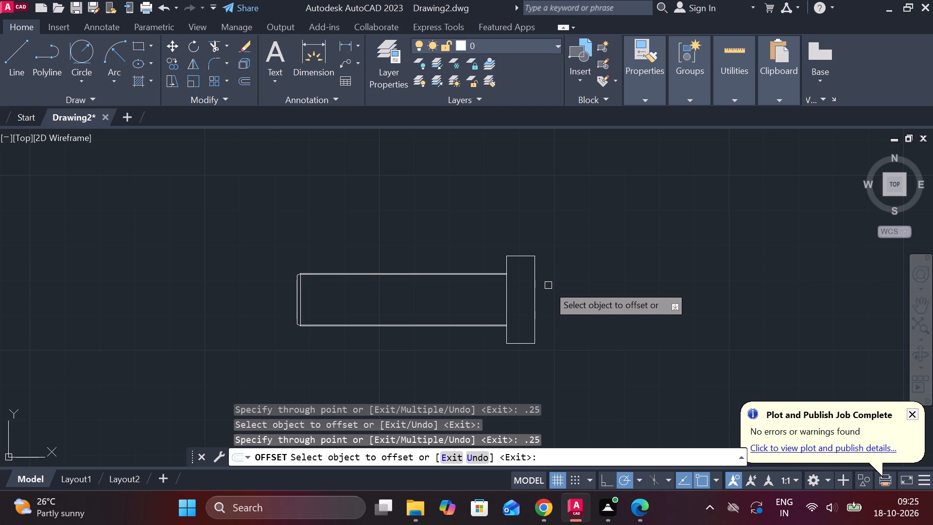
{"action": "key", "text": "Escape"}
{"action": "key", "text": "l"}
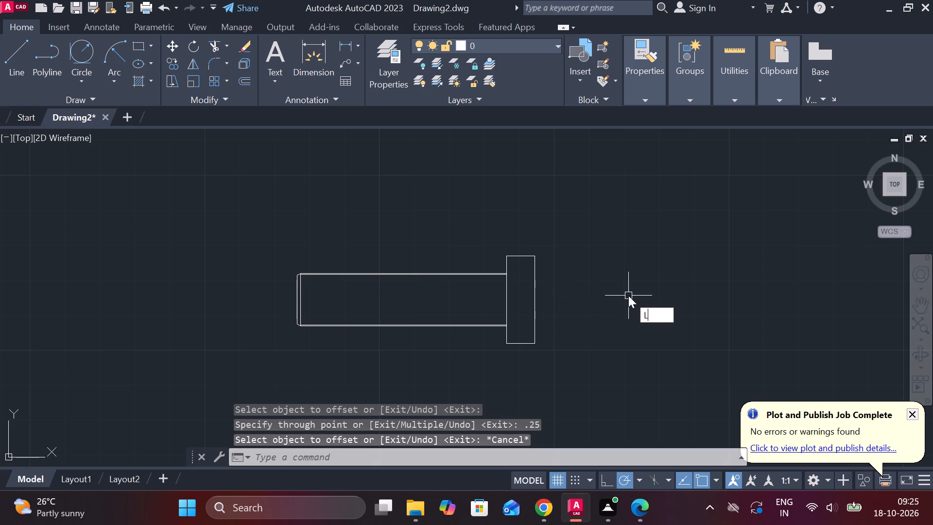
{"action": "key", "text": "Return"}
{"action": "scroll", "coordinate": [326, 299], "scroll_direction": "up", "scroll_amount": 2}
{"action": "middle_click_drag", "start_coordinate": [388, 297], "coordinate": [437, 310]}
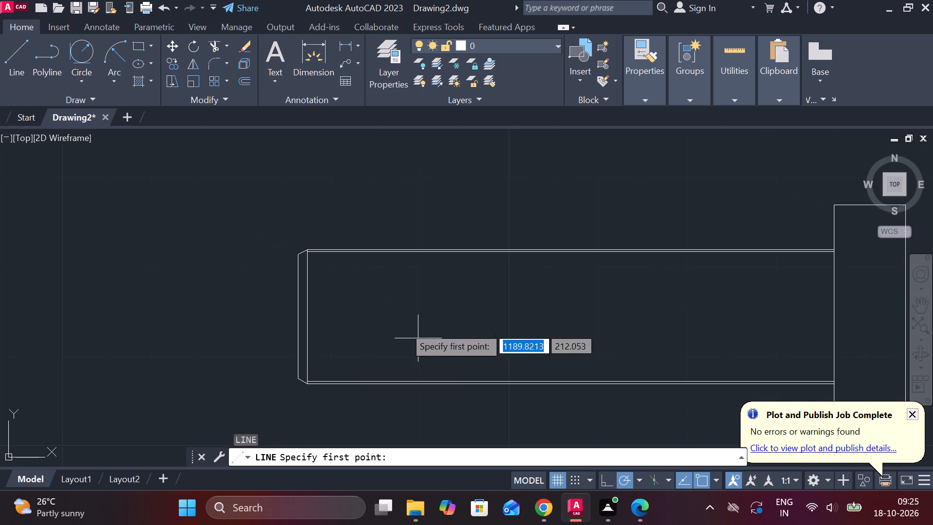
{"action": "left_click", "coordinate": [296, 316]}
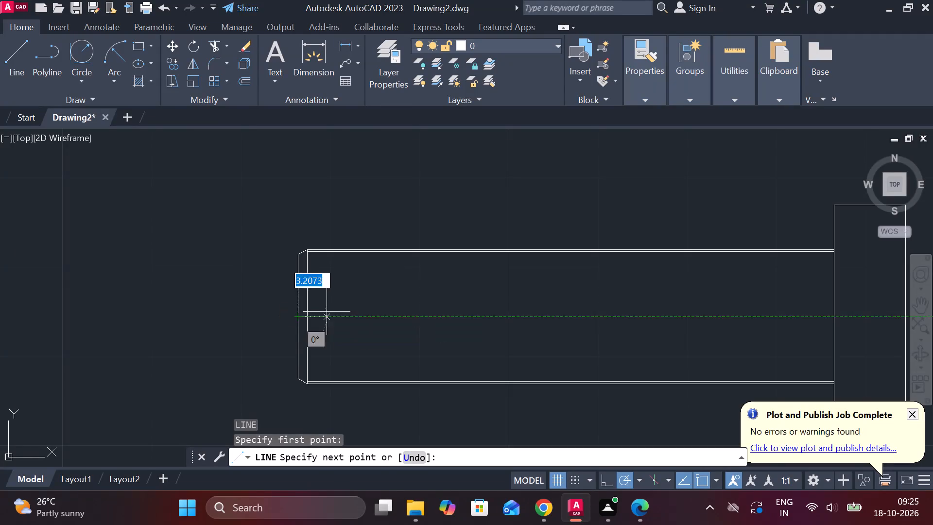
{"action": "scroll", "coordinate": [382, 302], "scroll_direction": "down", "scroll_amount": 2}
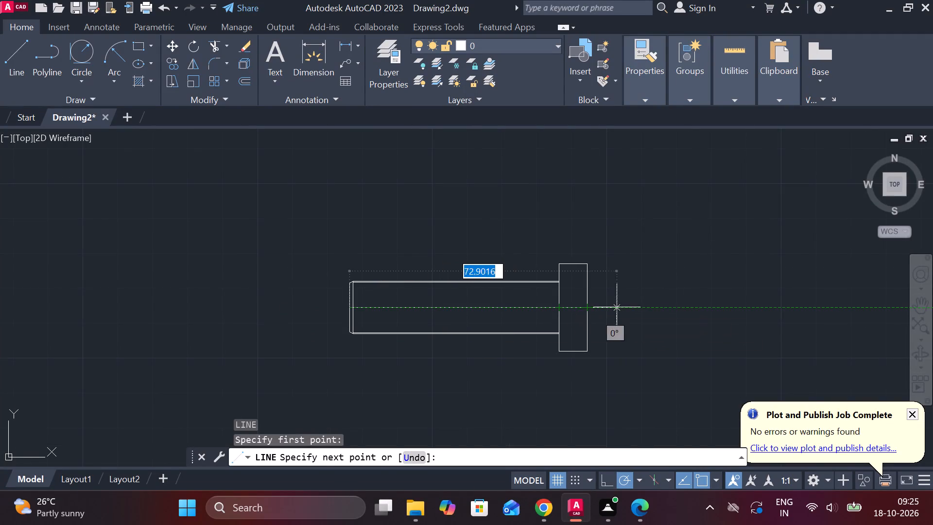
{"action": "type", "text": "132"}
{"action": "key", "text": "space"}
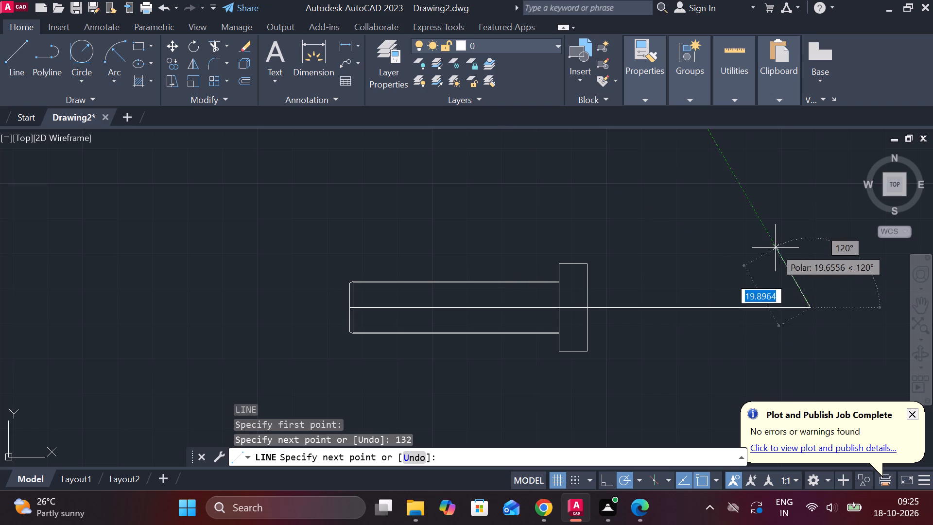
Continue from the centre line's far end with a line 7.5 upward, then back horizontally to the head's right edge.
{"action": "middle_click_drag", "start_coordinate": [776, 248], "coordinate": [716, 244]}
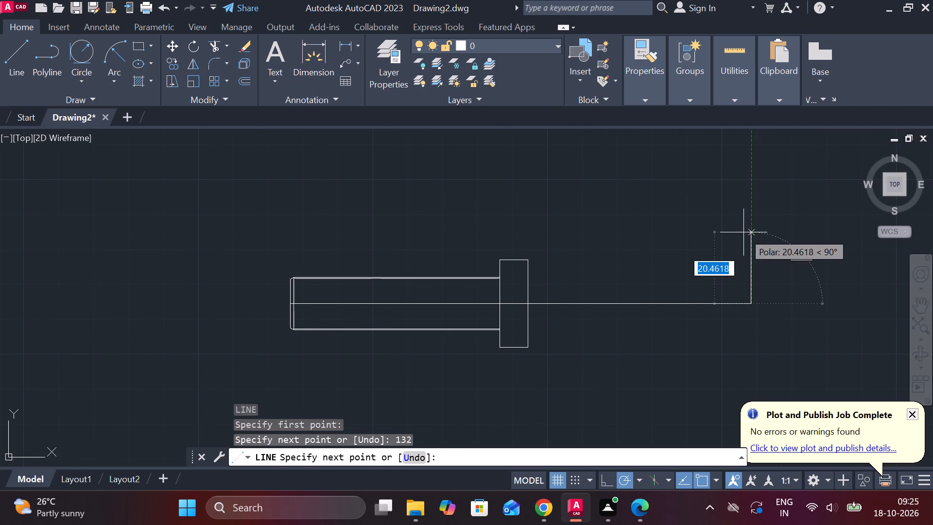
{"action": "type", "text": "7."}
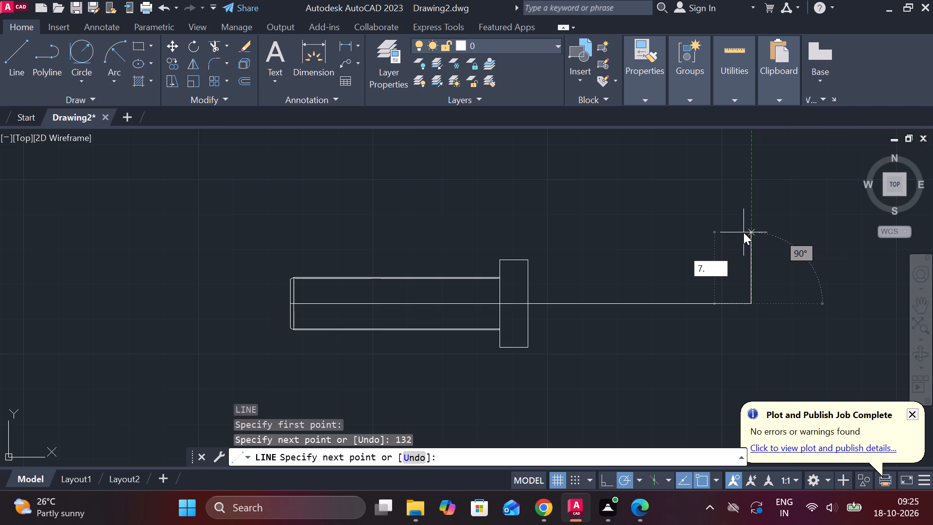
{"action": "type", "text": "5"}
{"action": "key", "text": "space"}
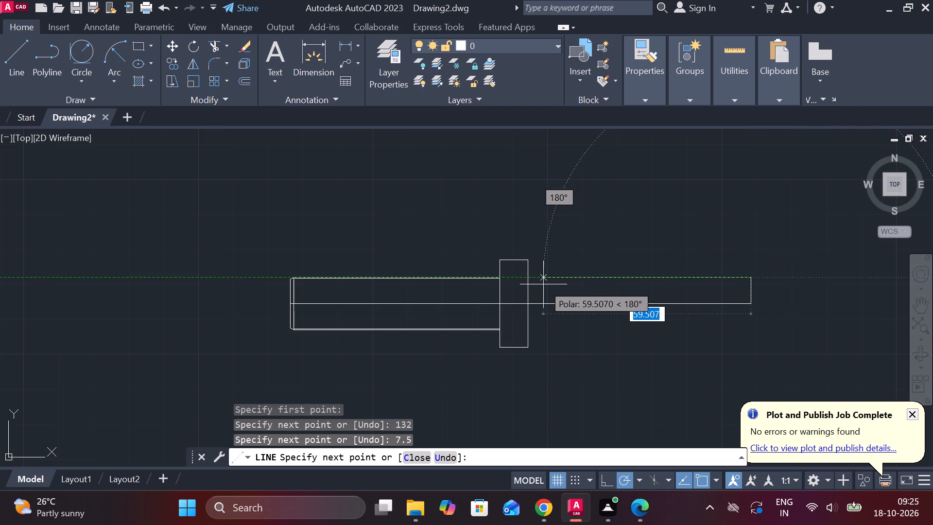
{"action": "scroll", "coordinate": [536, 284], "scroll_direction": "up", "scroll_amount": 1}
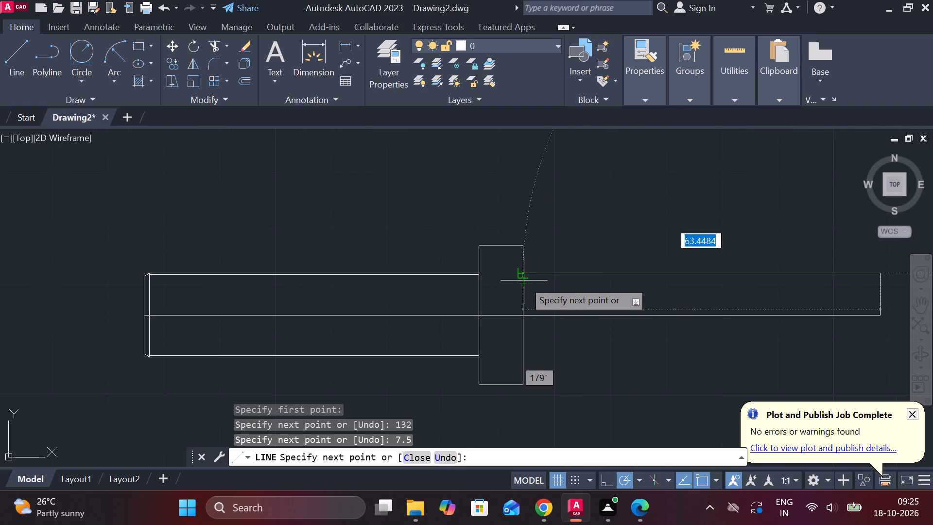
{"action": "left_click", "coordinate": [522, 272]}
{"action": "key", "text": "Escape"}
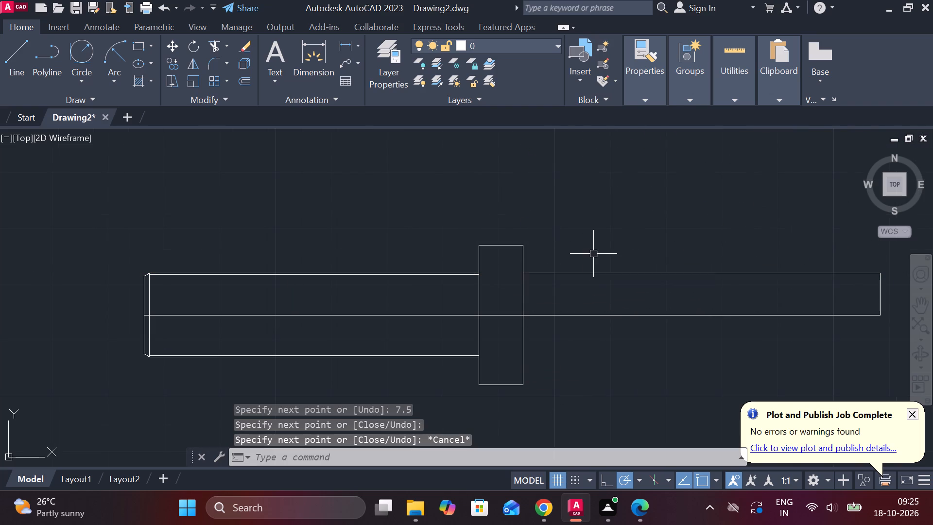
Draw the lower half from the centre line's far end: 7.5 downward, then horizontally back to the head's right edge.
{"action": "middle_click_drag", "start_coordinate": [593, 254], "coordinate": [549, 253]}
{"action": "key", "text": "l"}
{"action": "key", "text": "Return"}
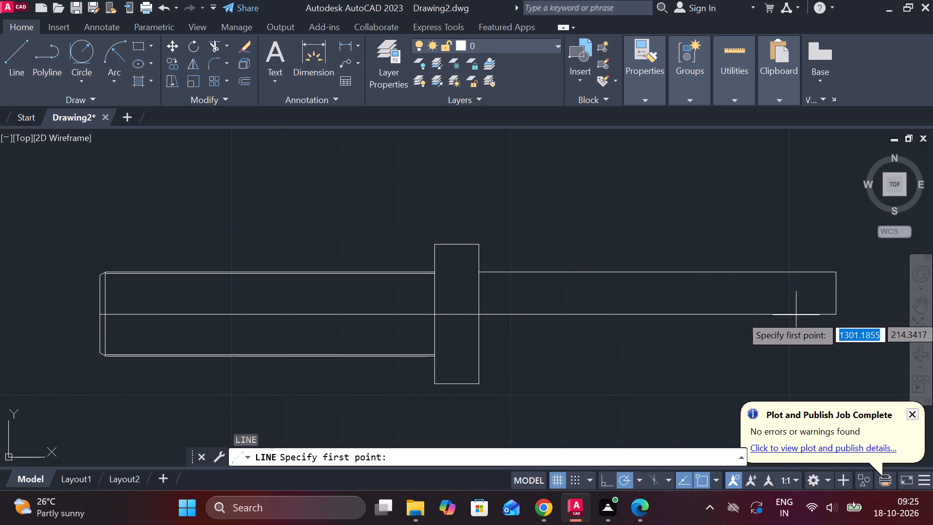
{"action": "left_click", "coordinate": [833, 315]}
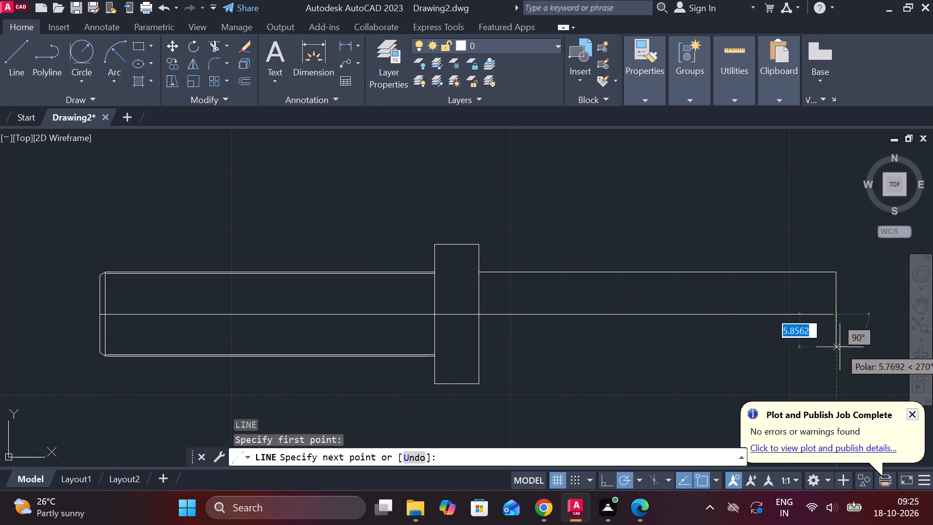
{"action": "type", "text": "7."}
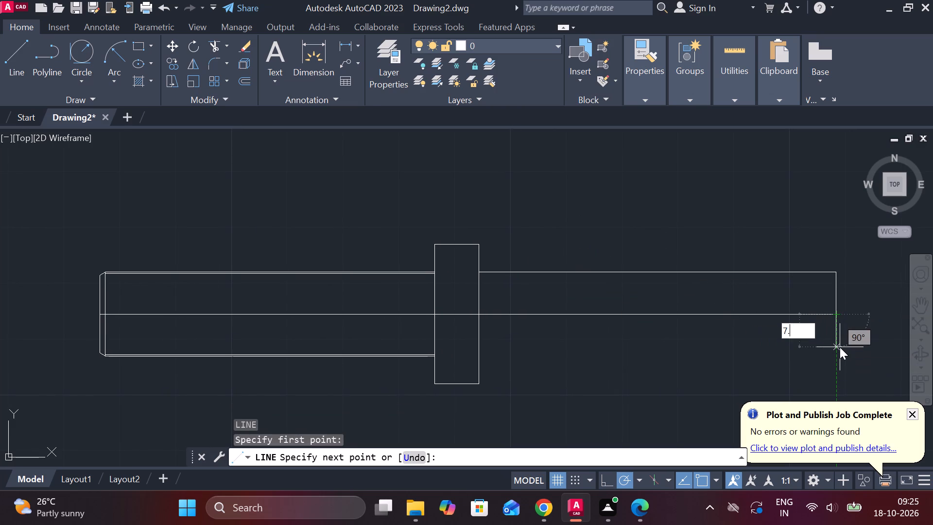
{"action": "key", "text": "5"}
{"action": "key", "text": "Return"}
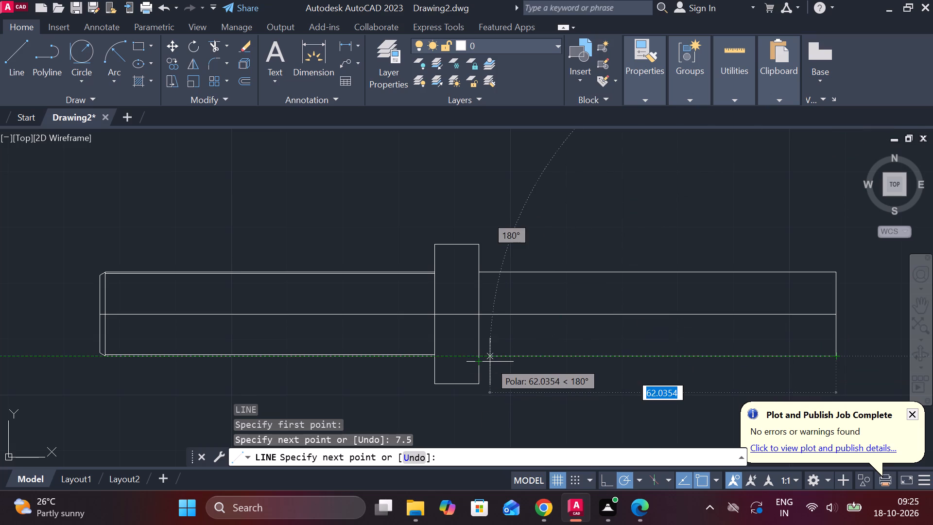
{"action": "left_click", "coordinate": [476, 352]}
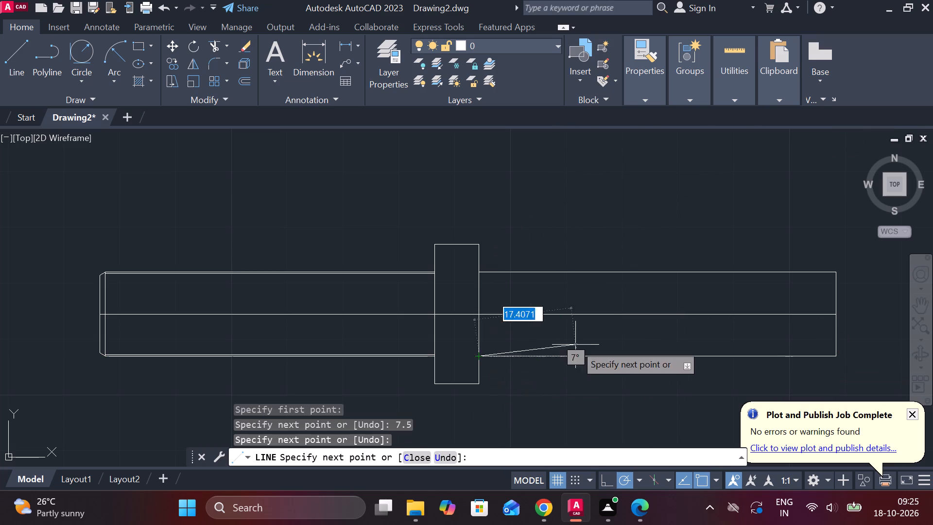
{"action": "key", "text": "Escape"}
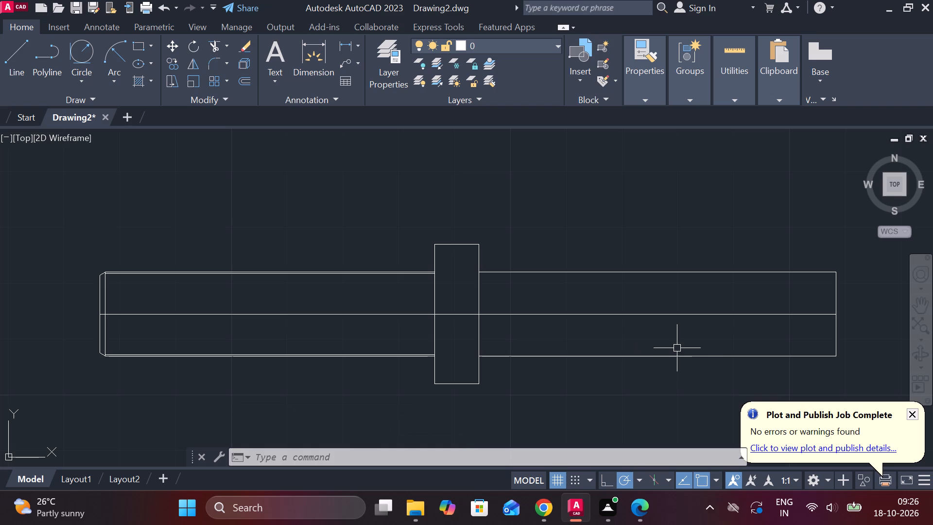
Join the two vertical 7.5 lines at the part's right end into one line.
{"action": "middle_click_drag", "start_coordinate": [677, 348], "coordinate": [631, 342]}
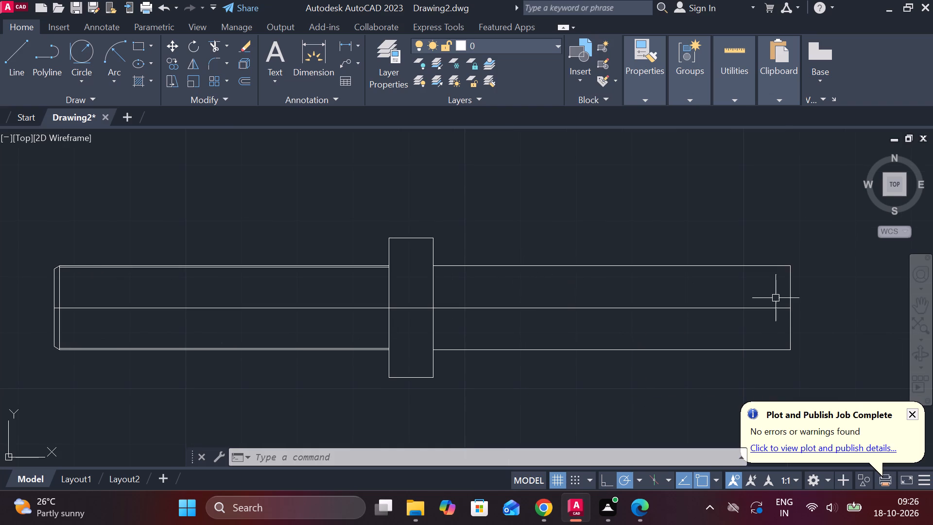
{"action": "left_click", "coordinate": [790, 281]}
{"action": "left_click", "coordinate": [790, 325]}
{"action": "key", "text": "j"}
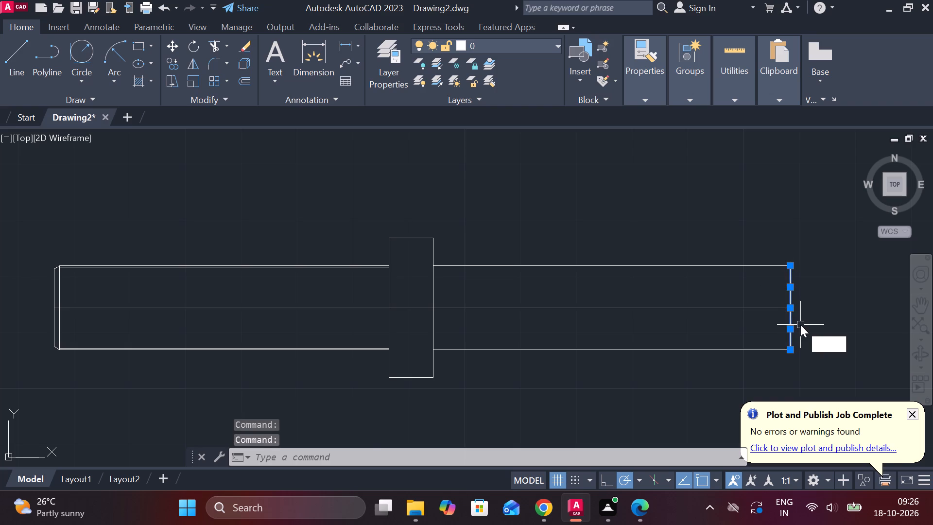
{"action": "key", "text": "Return"}
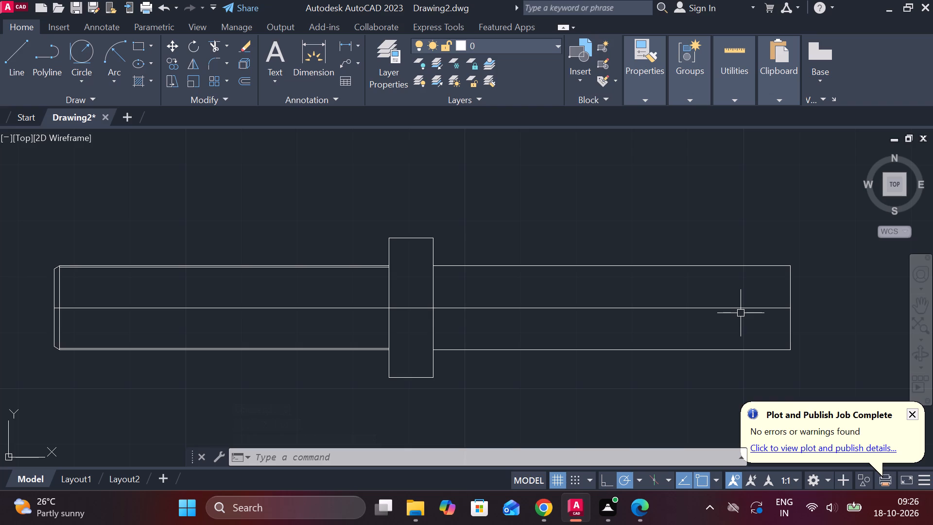
Draw a vertical line between the shank's two inner offset lines, a short distance left of the head.
{"action": "middle_click_drag", "start_coordinate": [587, 307], "coordinate": [553, 307]}
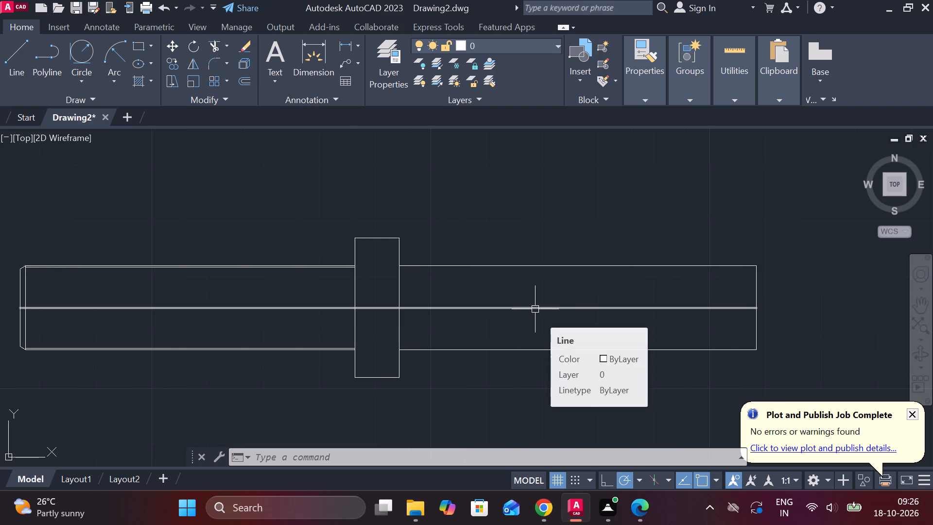
{"action": "middle_click_drag", "start_coordinate": [535, 309], "coordinate": [578, 325]}
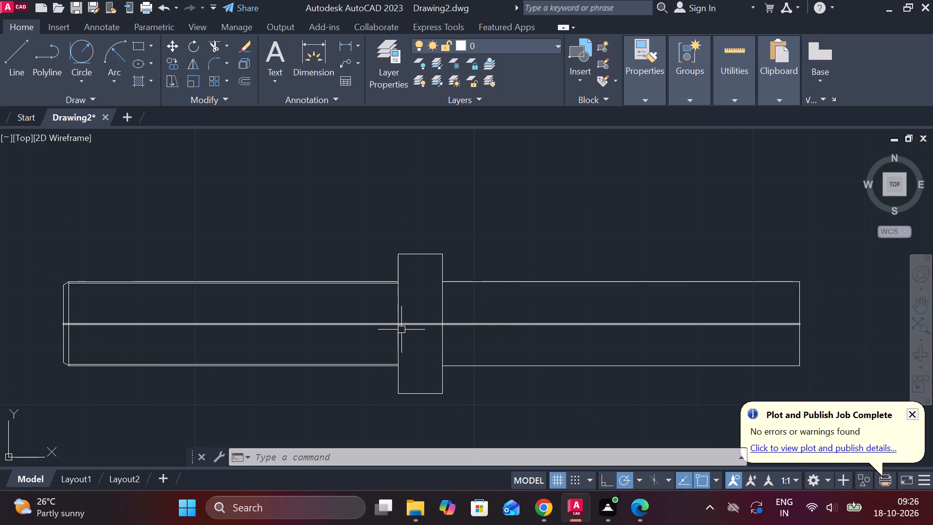
{"action": "key", "text": "l"}
{"action": "key", "text": "Return"}
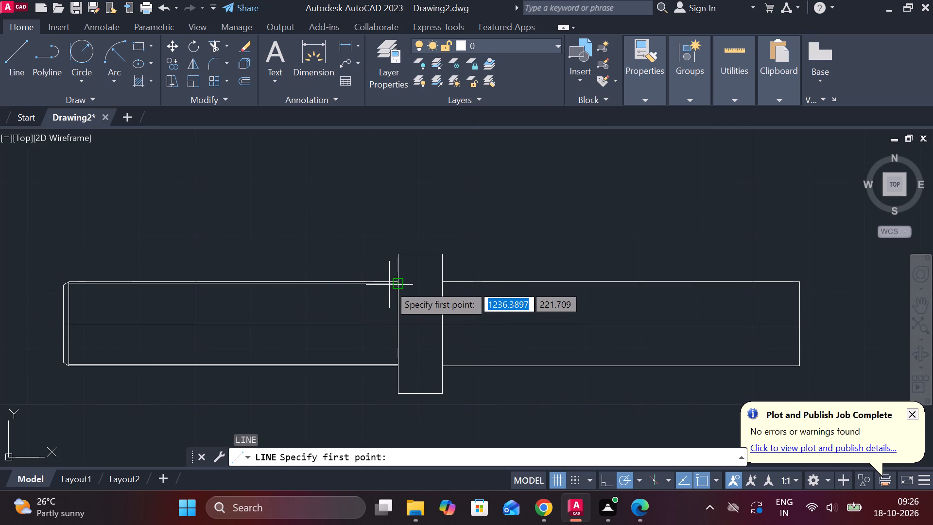
{"action": "scroll", "coordinate": [383, 283], "scroll_direction": "up", "scroll_amount": 2}
{"action": "left_click", "coordinate": [383, 283]}
{"action": "middle_click_drag", "start_coordinate": [376, 341], "coordinate": [386, 203]}
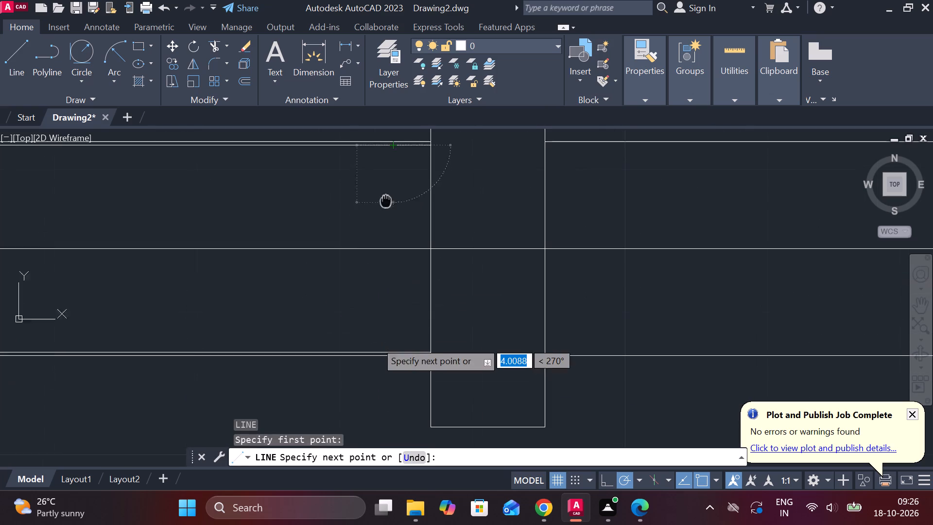
{"action": "left_click", "coordinate": [392, 349]}
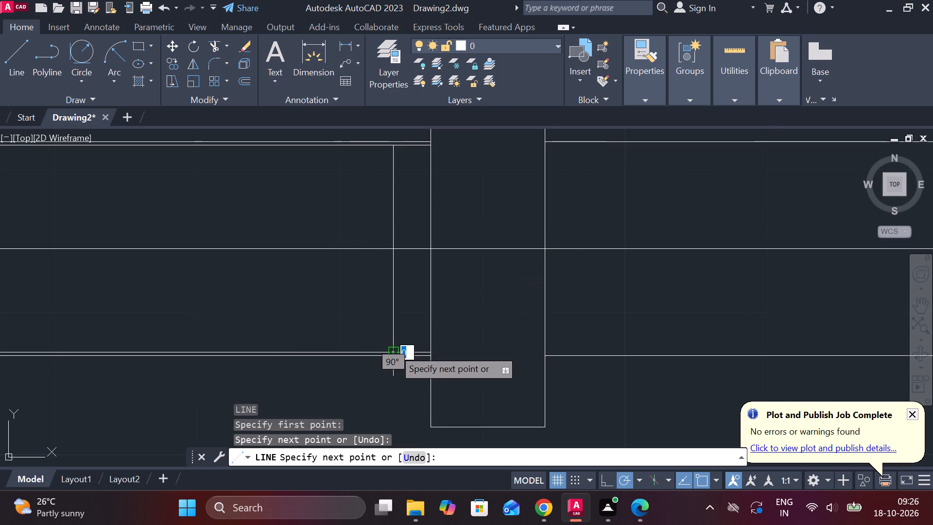
{"action": "key", "text": "Escape"}
{"action": "scroll", "coordinate": [465, 286], "scroll_direction": "down", "scroll_amount": 2}
{"action": "middle_click_drag", "start_coordinate": [463, 287], "coordinate": [443, 328]}
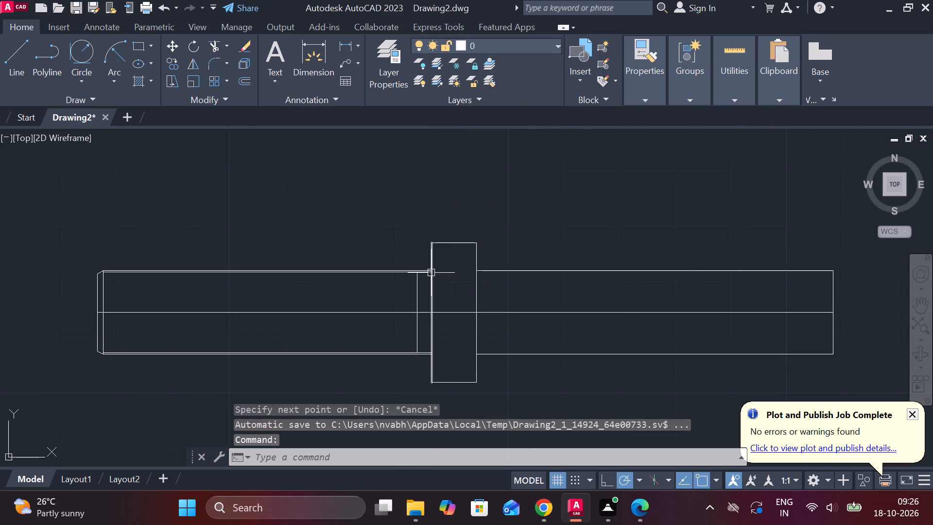
Draw slanted lines from both ends of that vertical line to the points where the shank's outer edges meet the head.
{"action": "scroll", "coordinate": [430, 271], "scroll_direction": "up", "scroll_amount": 3}
{"action": "key", "text": "l"}
{"action": "key", "text": "Return"}
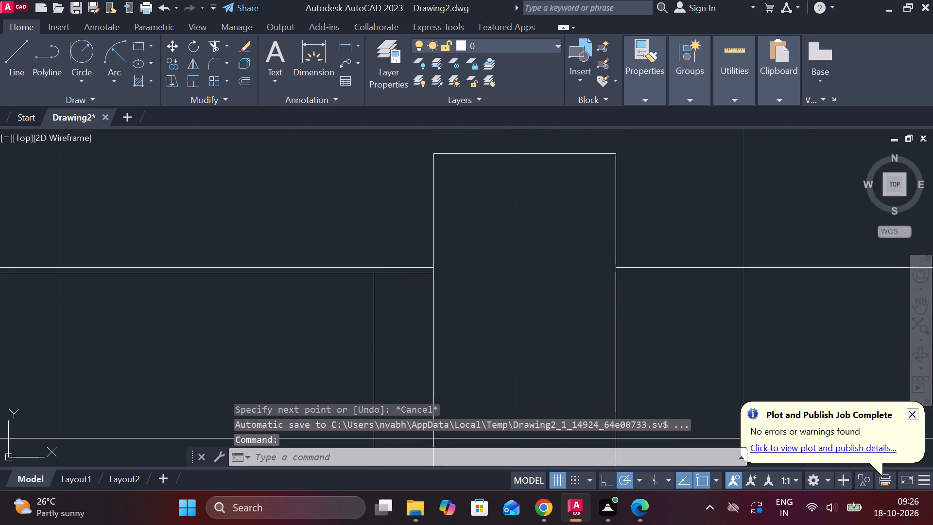
{"action": "left_click", "coordinate": [377, 273]}
{"action": "left_click", "coordinate": [436, 264]}
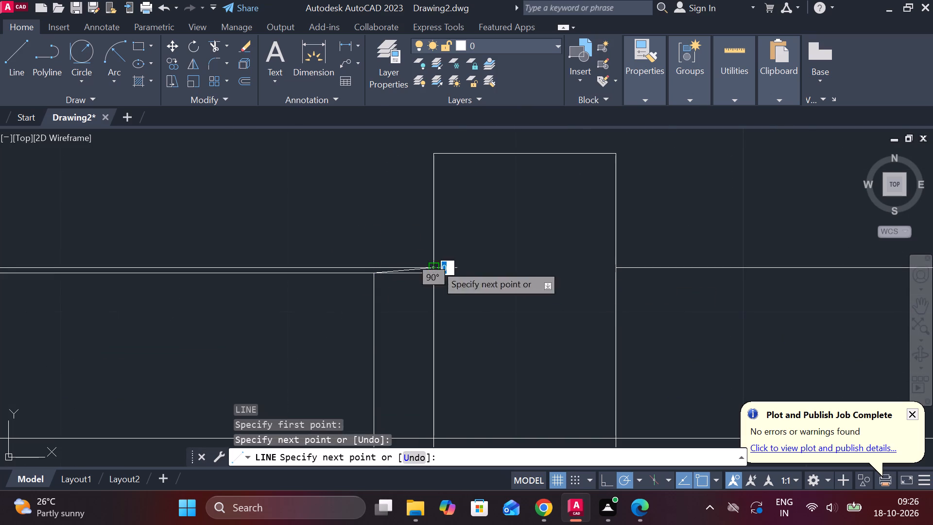
{"action": "key", "text": "Escape"}
{"action": "scroll", "coordinate": [480, 283], "scroll_direction": "down", "scroll_amount": 1}
{"action": "middle_click_drag", "start_coordinate": [480, 305], "coordinate": [461, 197]}
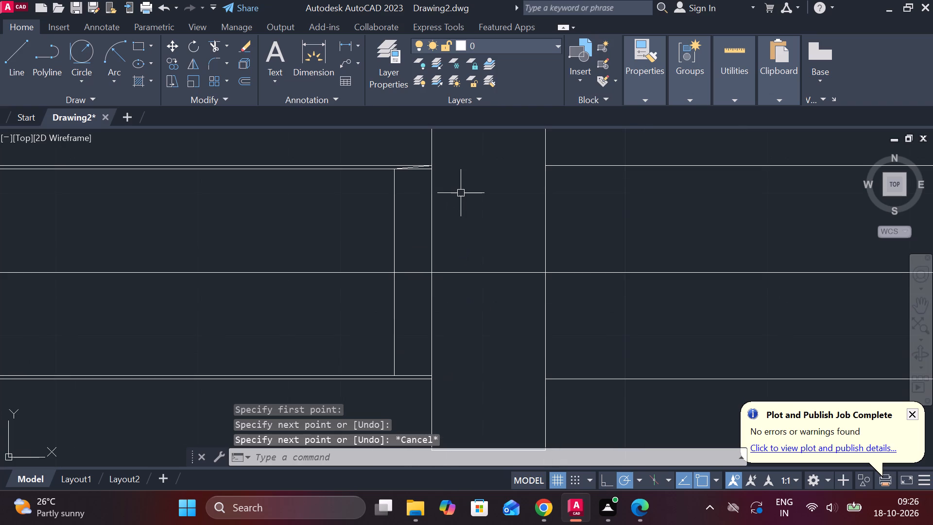
{"action": "key", "text": "space"}
{"action": "scroll", "coordinate": [398, 379], "scroll_direction": "up", "scroll_amount": 1}
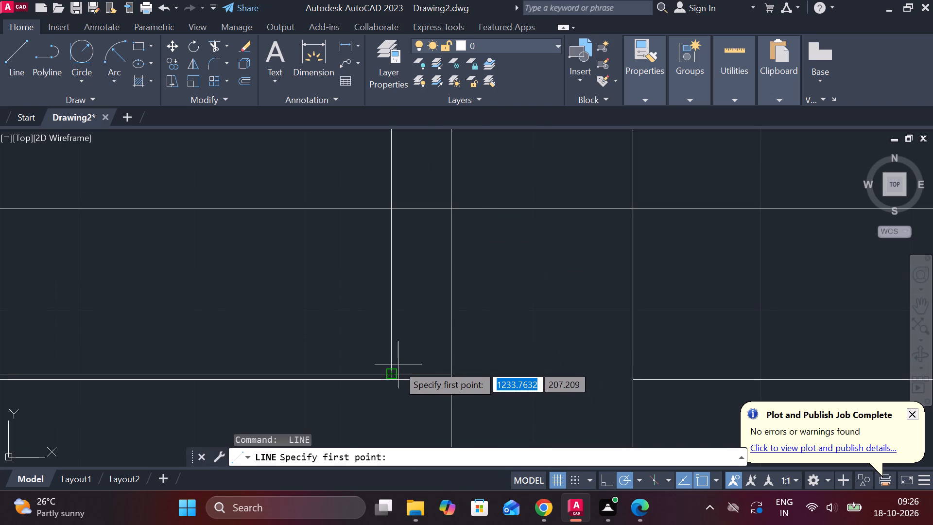
{"action": "left_click", "coordinate": [393, 369]}
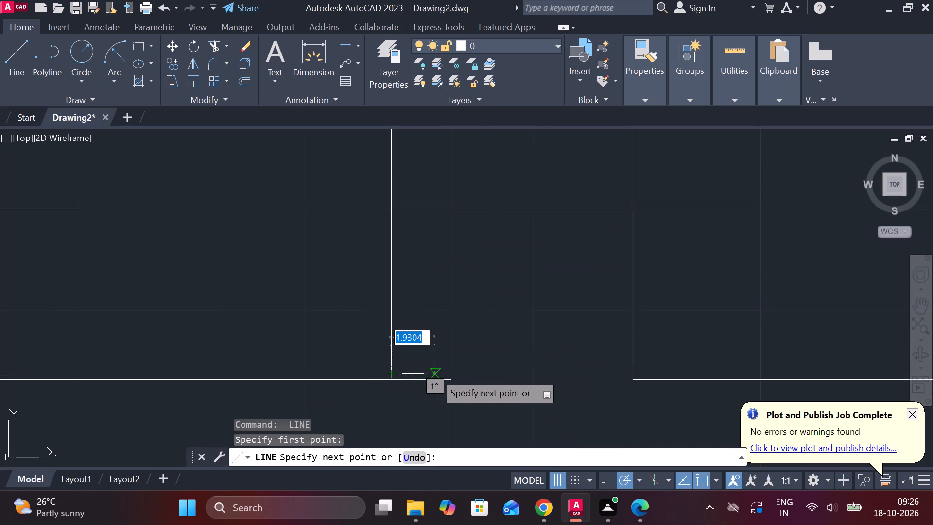
{"action": "left_click", "coordinate": [452, 380]}
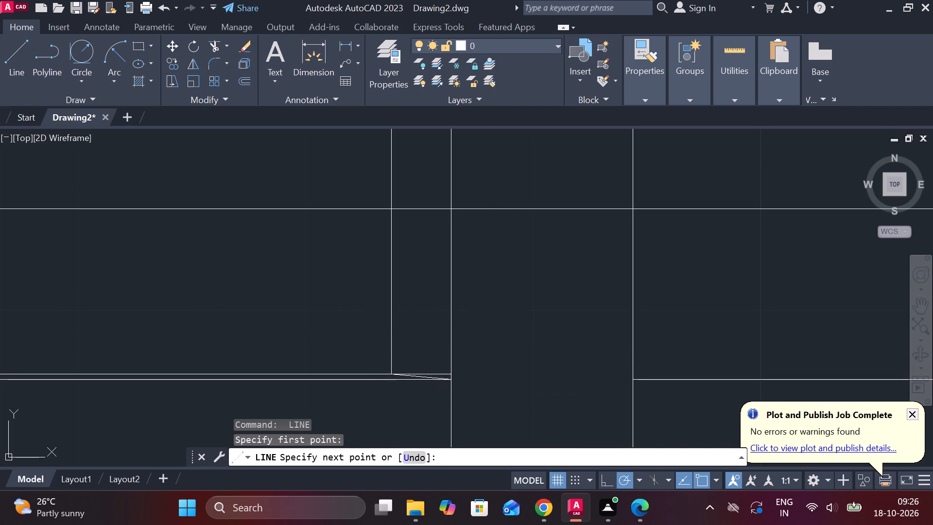
{"action": "key", "text": "Escape"}
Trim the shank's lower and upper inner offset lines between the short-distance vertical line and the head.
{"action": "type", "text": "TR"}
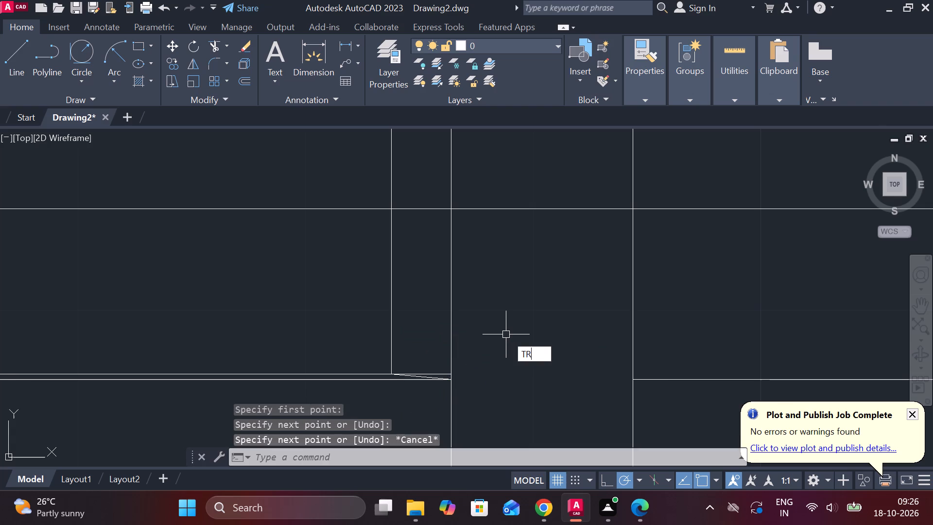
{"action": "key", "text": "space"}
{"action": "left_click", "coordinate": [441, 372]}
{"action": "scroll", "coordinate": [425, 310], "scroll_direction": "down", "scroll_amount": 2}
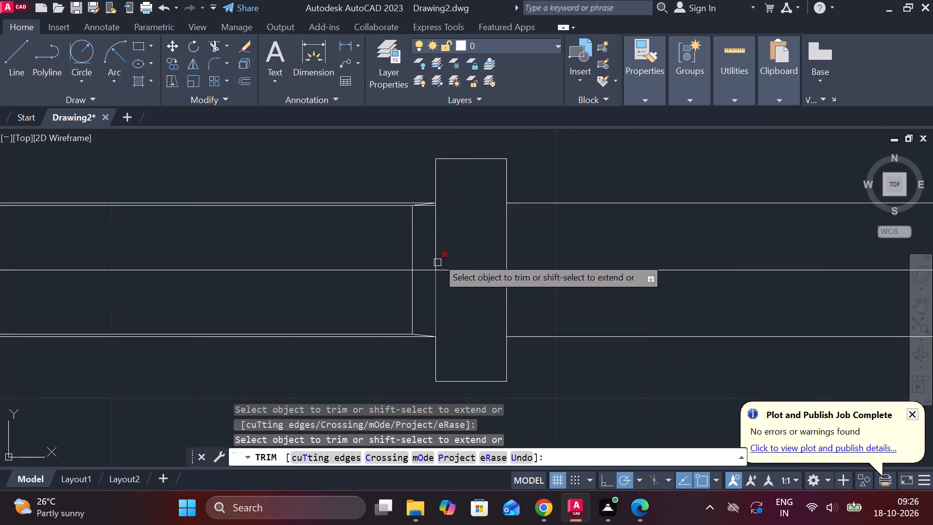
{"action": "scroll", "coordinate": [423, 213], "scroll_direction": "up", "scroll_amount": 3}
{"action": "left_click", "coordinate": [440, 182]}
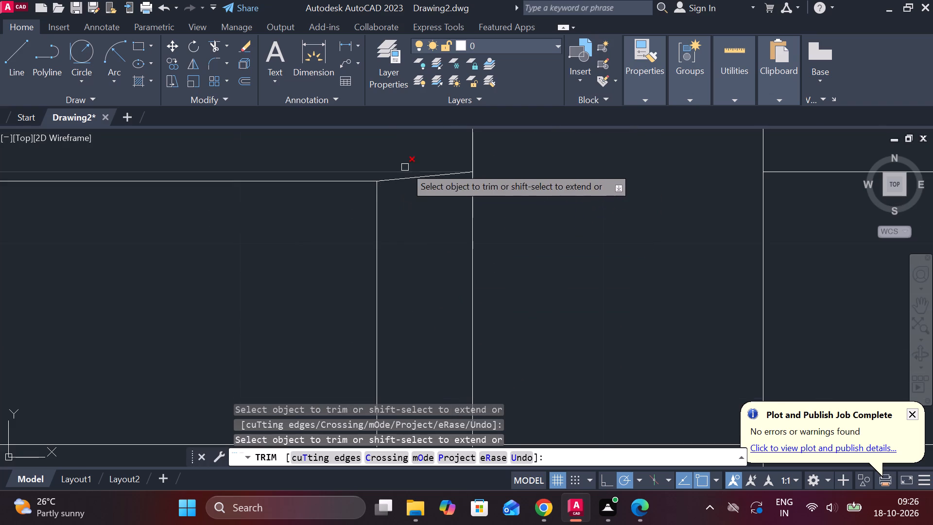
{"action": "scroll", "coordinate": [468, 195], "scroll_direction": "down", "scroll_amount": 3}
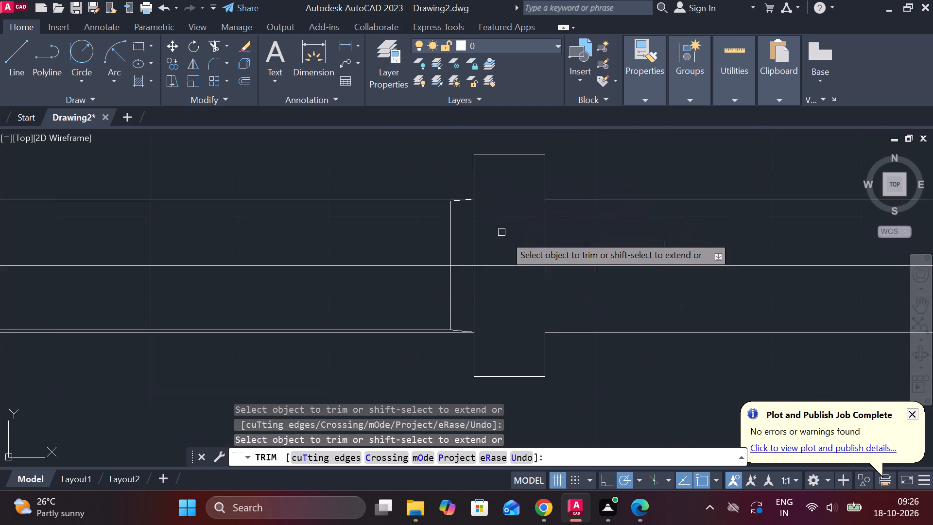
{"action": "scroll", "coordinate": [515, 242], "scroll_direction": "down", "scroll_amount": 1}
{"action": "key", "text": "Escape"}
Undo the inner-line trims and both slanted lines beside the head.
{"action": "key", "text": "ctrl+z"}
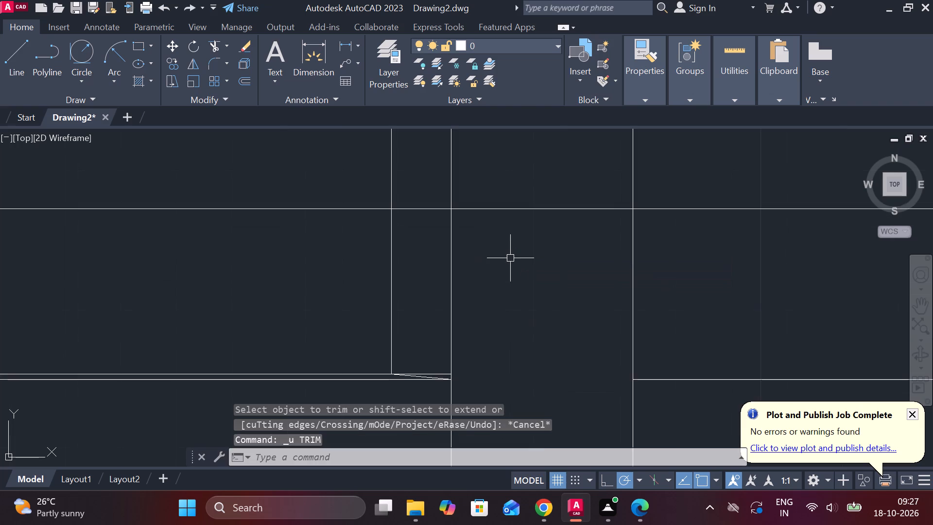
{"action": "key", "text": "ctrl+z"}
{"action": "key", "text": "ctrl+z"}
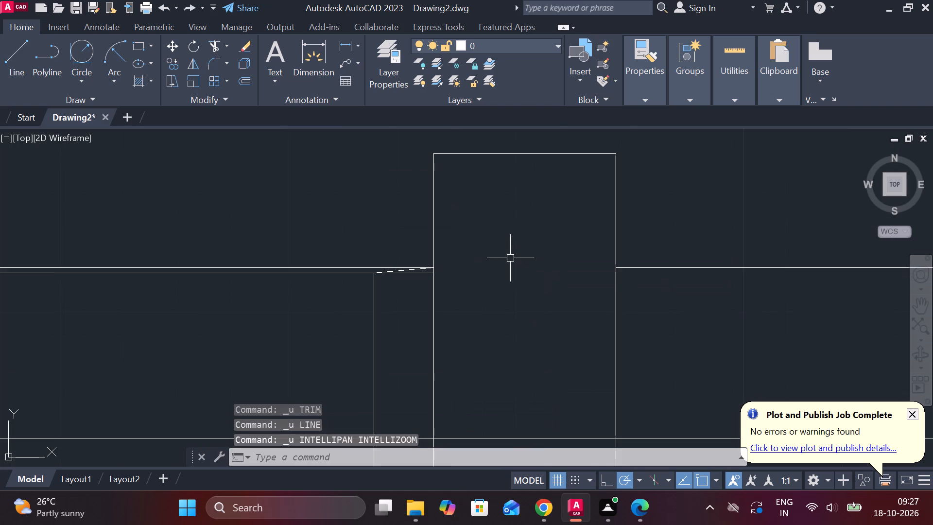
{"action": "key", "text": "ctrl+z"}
Extend the vertical line just left of the head at both ends to the shank's outer edges.
{"action": "scroll", "coordinate": [510, 258], "scroll_direction": "down", "scroll_amount": 3}
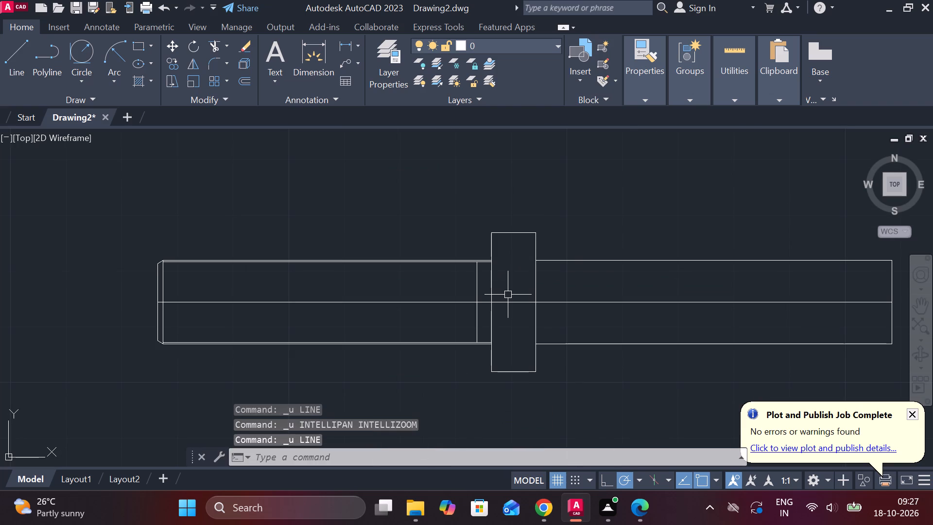
{"action": "scroll", "coordinate": [486, 266], "scroll_direction": "up", "scroll_amount": 3}
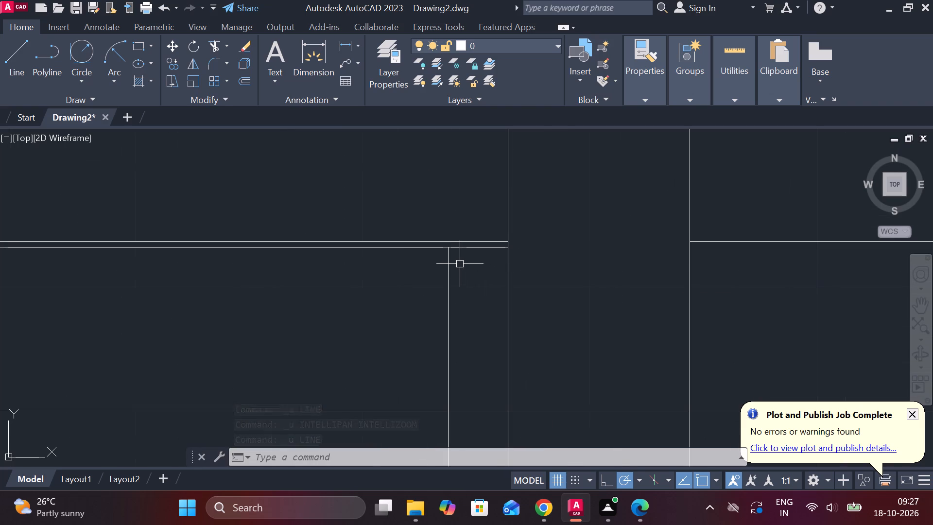
{"action": "left_click", "coordinate": [447, 274]}
{"action": "type", "text": "EX"}
{"action": "key", "text": "space"}
{"action": "left_click", "coordinate": [448, 267]}
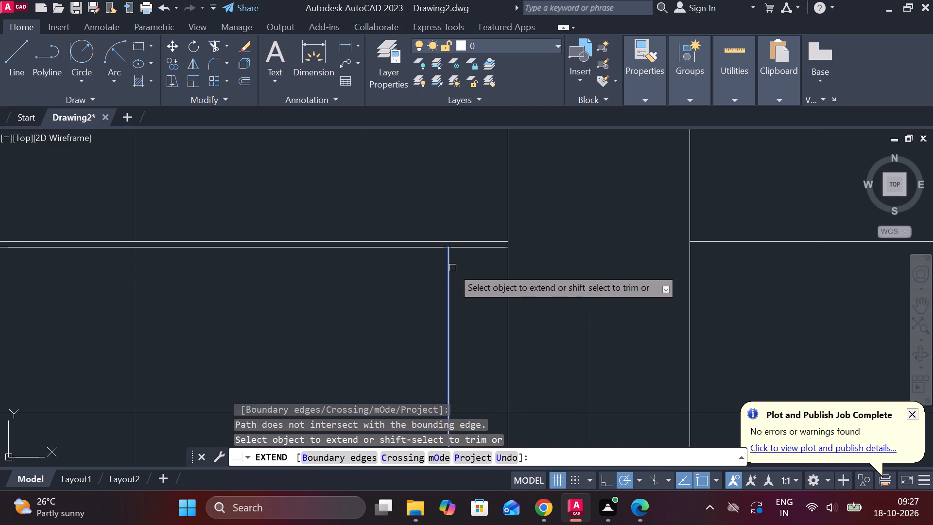
{"action": "key", "text": "Escape"}
{"action": "type", "text": "EX"}
{"action": "key", "text": "space"}
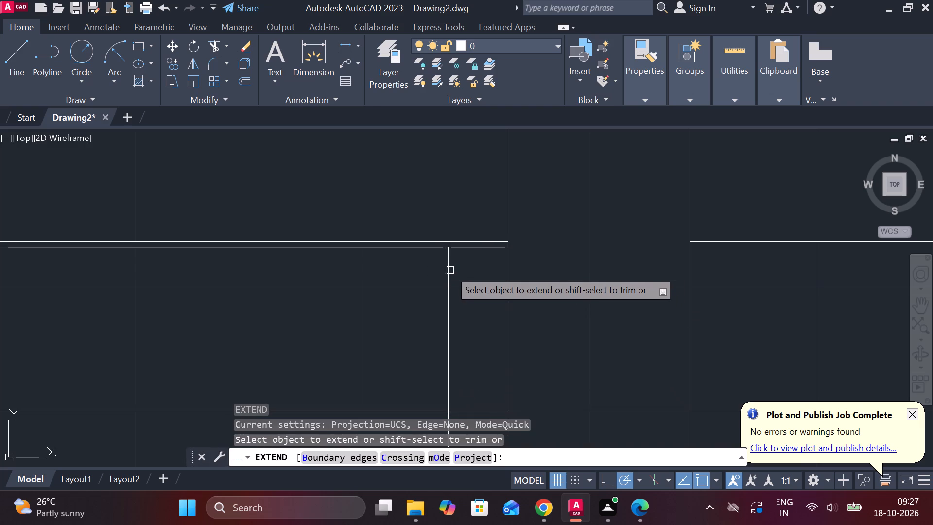
{"action": "left_click", "coordinate": [449, 267]}
{"action": "scroll", "coordinate": [458, 297], "scroll_direction": "down", "scroll_amount": 2}
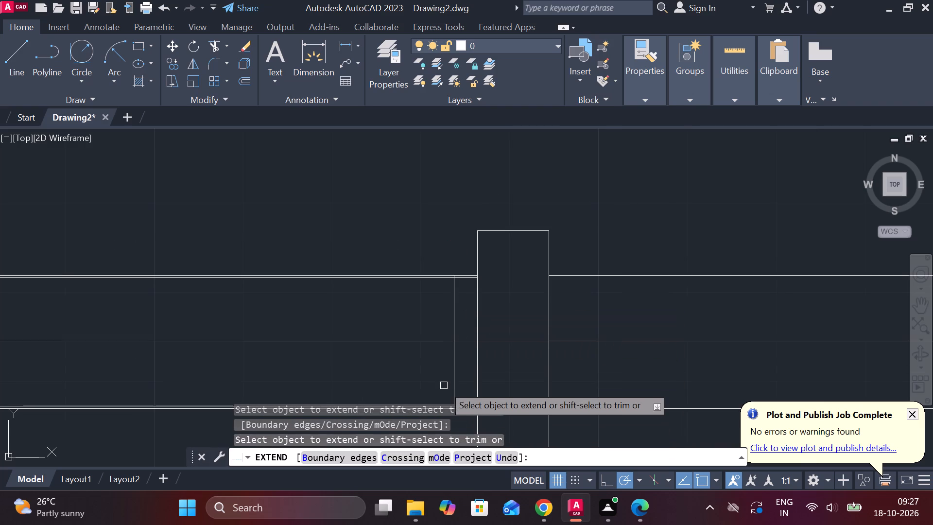
{"action": "left_click", "coordinate": [453, 378]}
{"action": "middle_click_drag", "start_coordinate": [480, 362], "coordinate": [487, 296]}
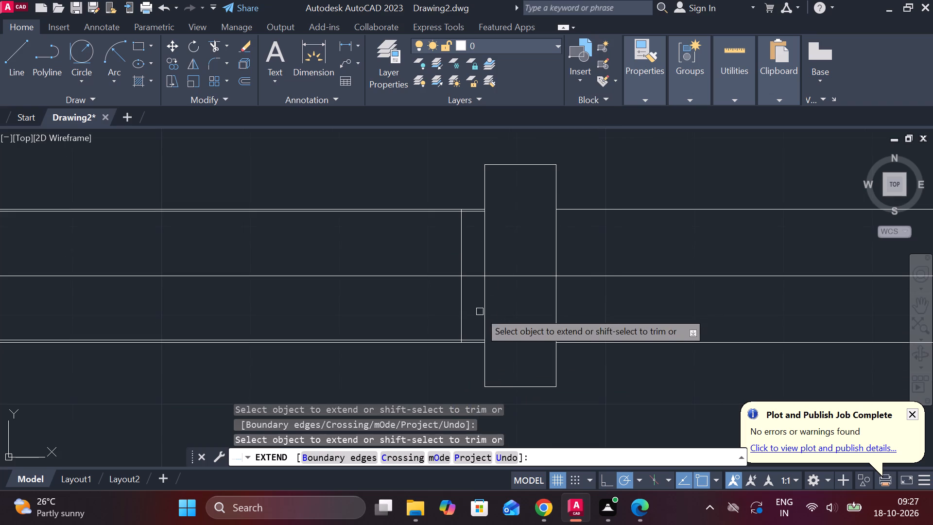
{"action": "key", "text": "Escape"}
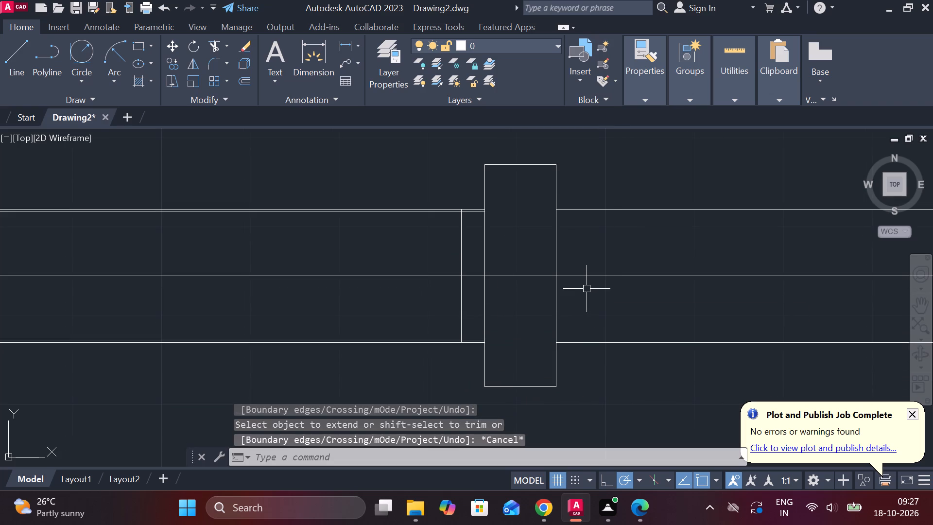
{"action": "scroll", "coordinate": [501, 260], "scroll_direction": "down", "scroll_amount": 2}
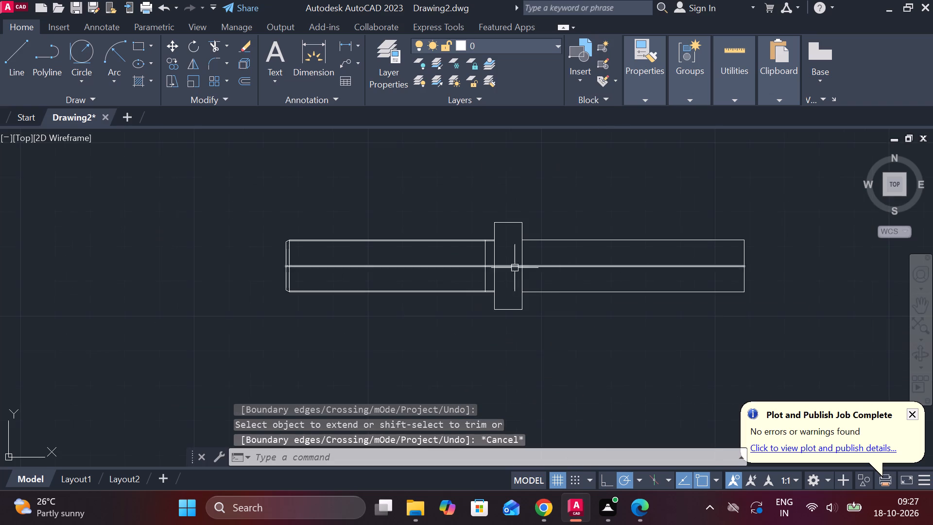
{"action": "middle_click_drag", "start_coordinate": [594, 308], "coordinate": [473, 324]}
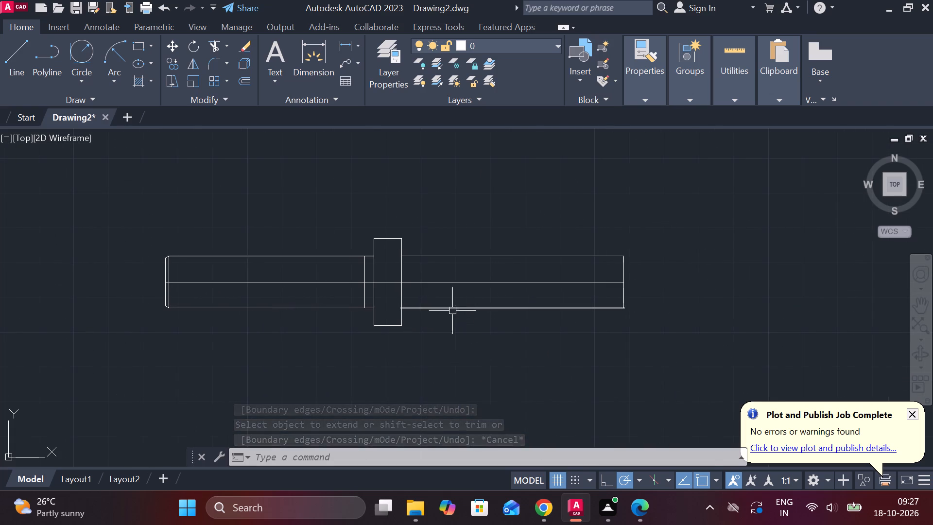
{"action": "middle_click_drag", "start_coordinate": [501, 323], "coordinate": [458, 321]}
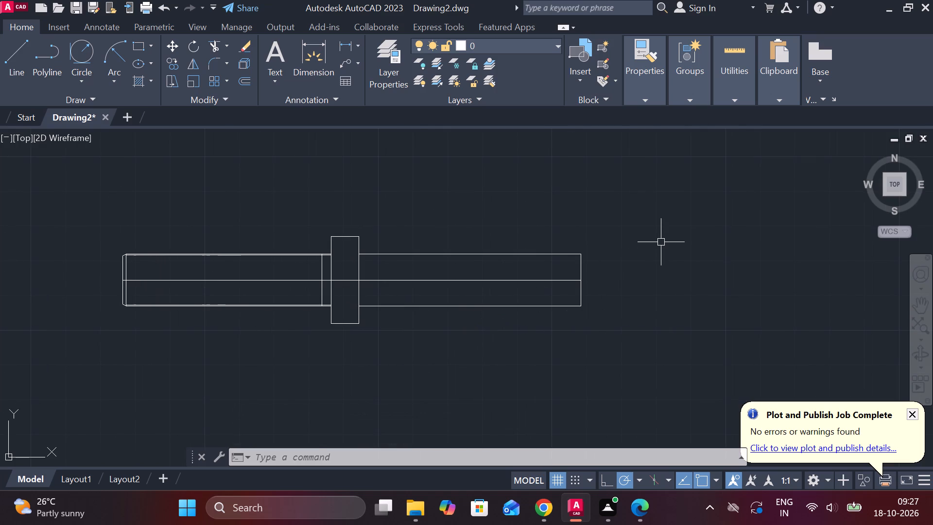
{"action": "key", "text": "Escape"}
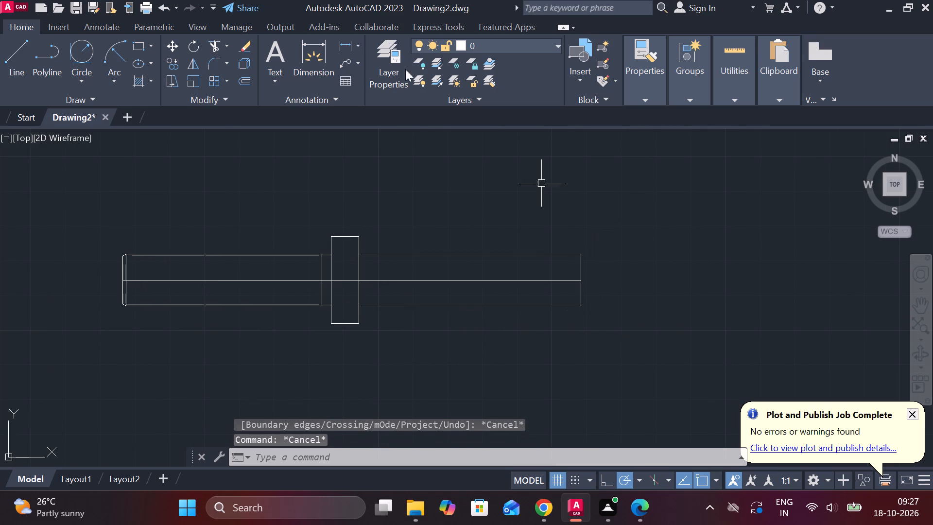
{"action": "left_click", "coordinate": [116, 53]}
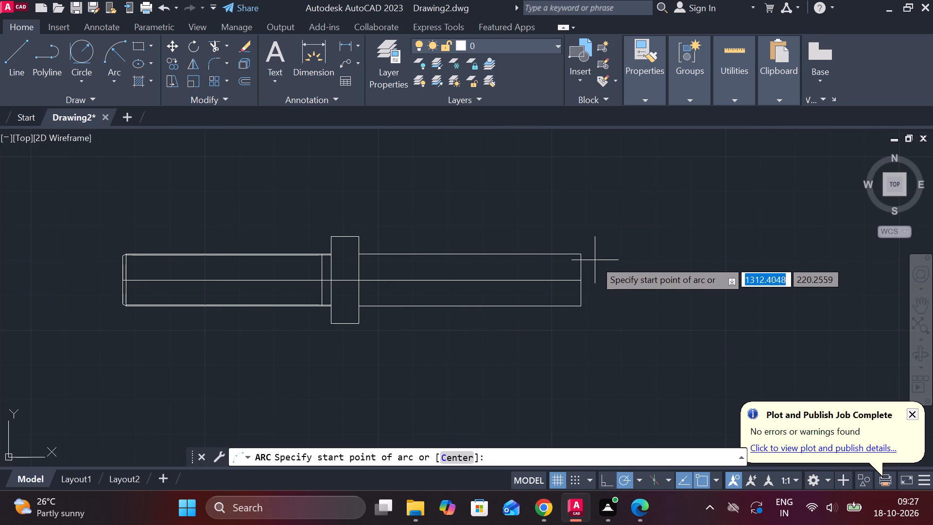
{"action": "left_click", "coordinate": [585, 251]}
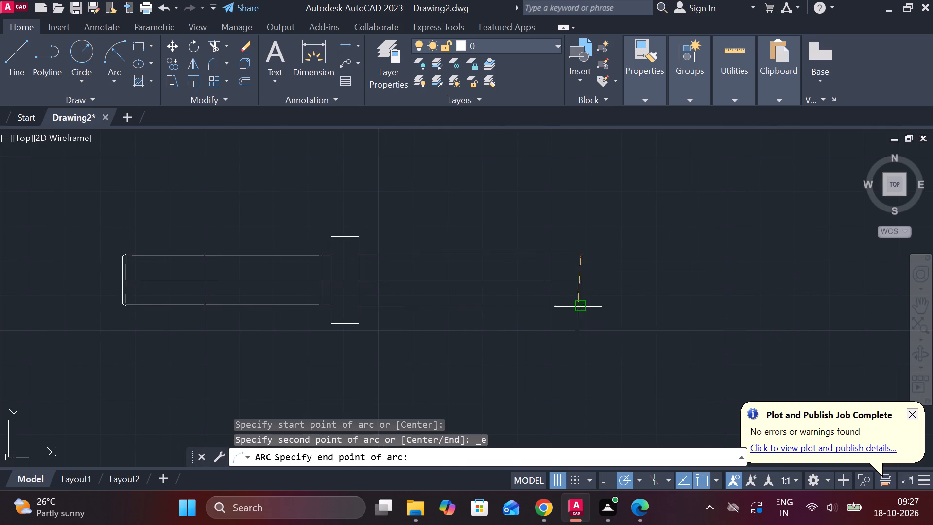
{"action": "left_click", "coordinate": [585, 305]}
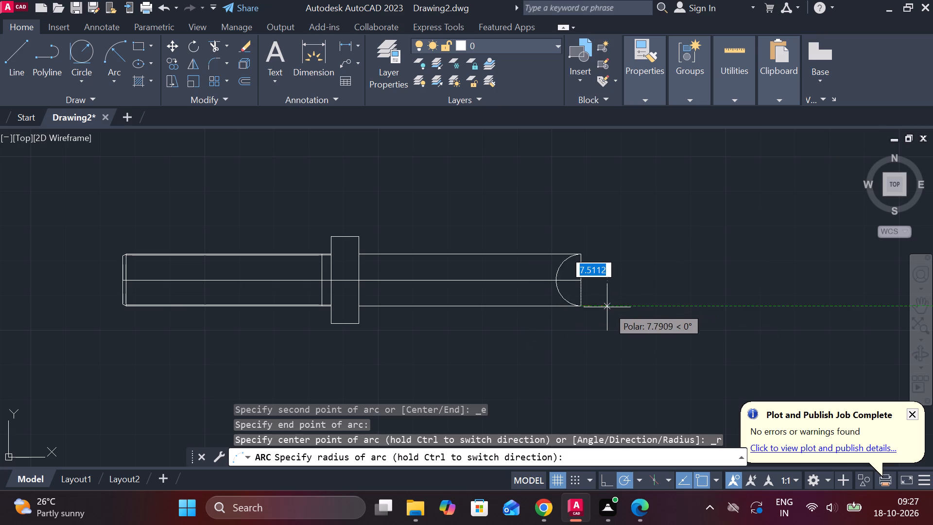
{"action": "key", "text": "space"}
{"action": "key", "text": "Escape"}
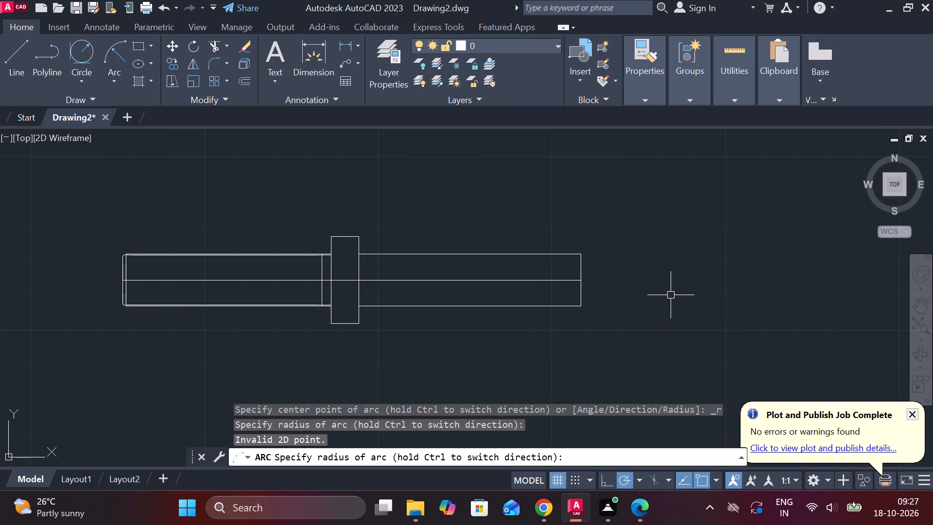
Draw a three-point arc from the extension's lower right corner through its upper right corner, and trim the excess past the upper corner.
{"action": "key", "text": "space"}
{"action": "left_click", "coordinate": [589, 306]}
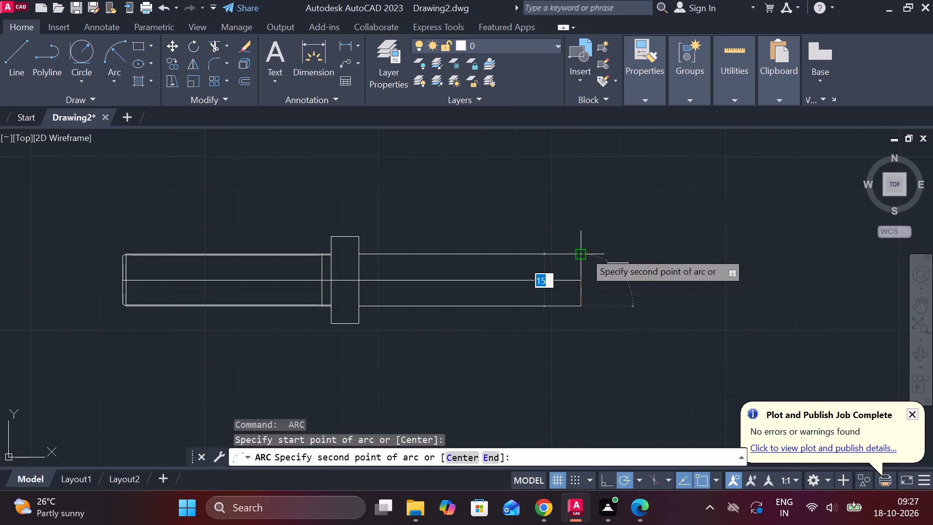
{"action": "left_click", "coordinate": [585, 252]}
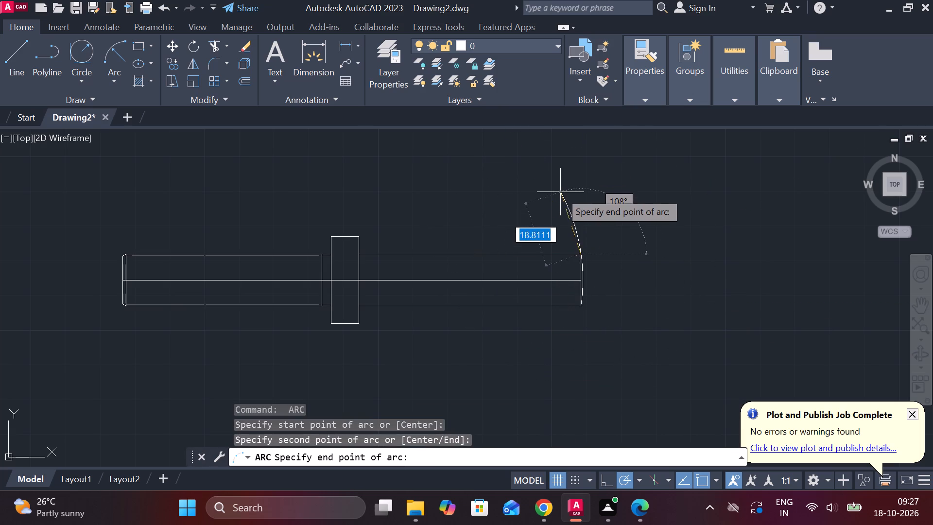
{"action": "left_click", "coordinate": [454, 205]}
{"action": "key", "text": "Escape"}
{"action": "type", "text": "TR"}
{"action": "key", "text": "space"}
{"action": "left_click_drag", "start_coordinate": [589, 213], "coordinate": [536, 238]}
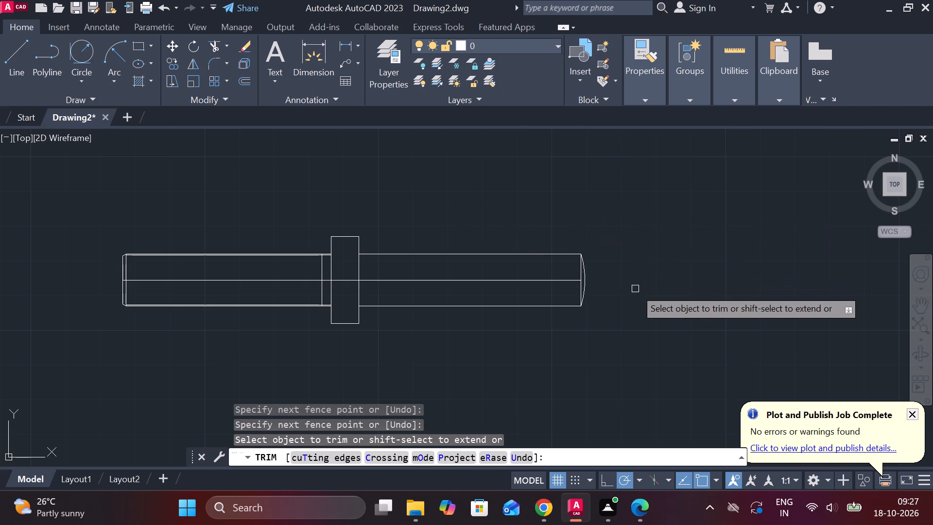
{"action": "key", "text": "Escape"}
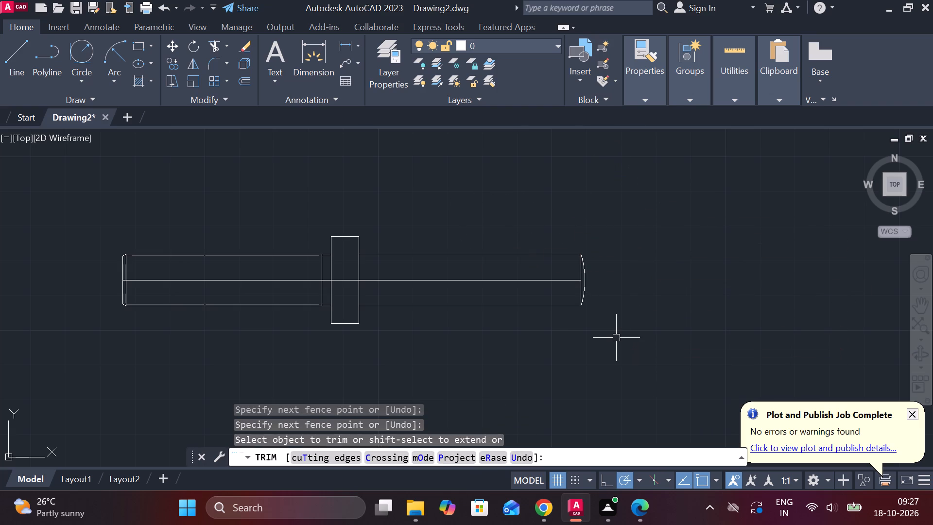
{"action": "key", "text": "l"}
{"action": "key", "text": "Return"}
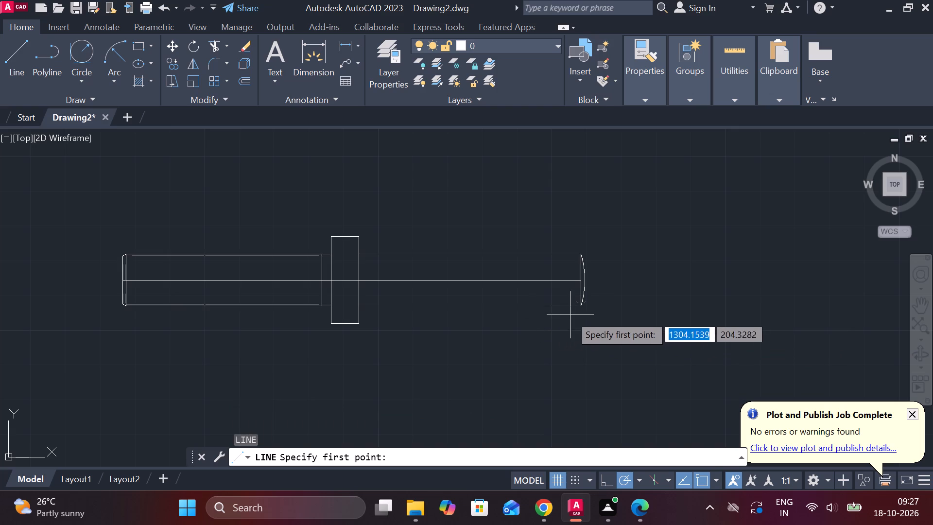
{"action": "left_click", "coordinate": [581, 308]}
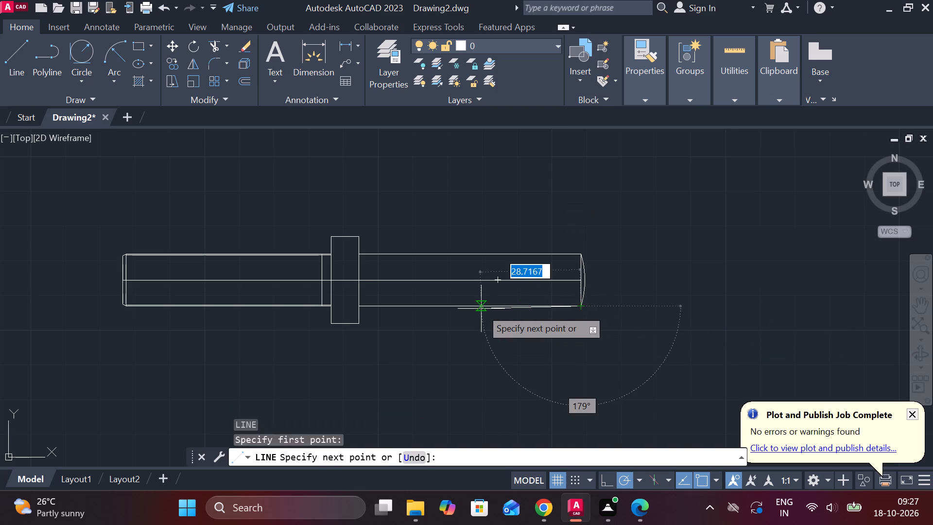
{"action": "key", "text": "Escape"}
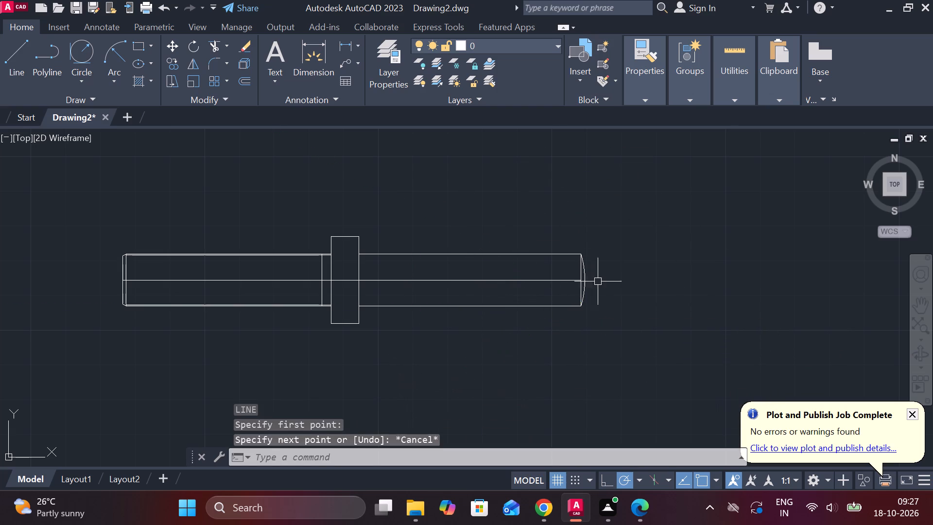
Offset the extension's vertical right end line 20 inward, toward the head.
{"action": "scroll", "coordinate": [582, 287], "scroll_direction": "up", "scroll_amount": 3}
{"action": "left_click", "coordinate": [570, 280]}
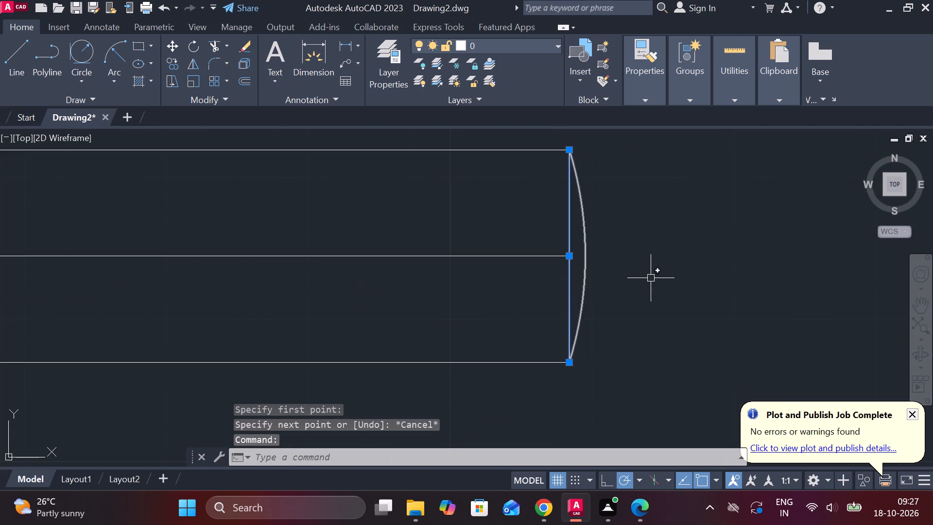
{"action": "key", "text": "o"}
{"action": "key", "text": "Return"}
{"action": "key", "text": "Return"}
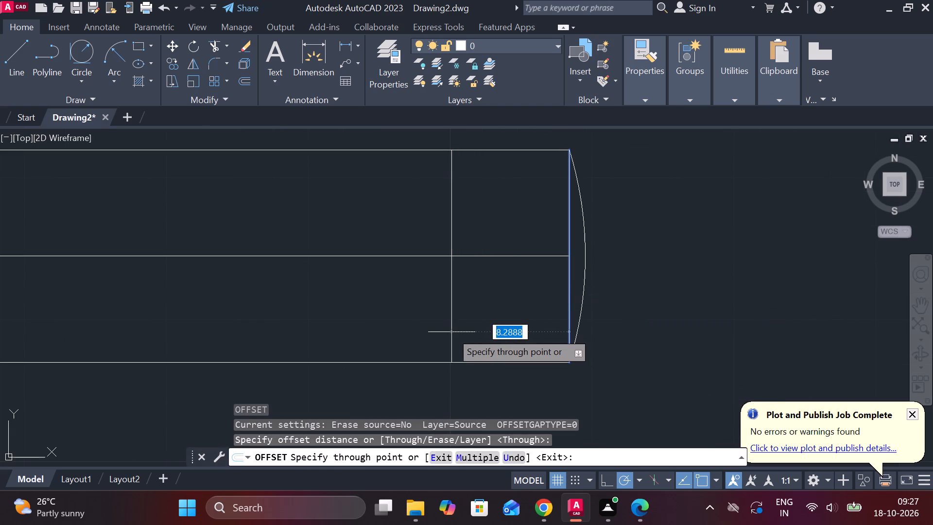
{"action": "type", "text": "20"}
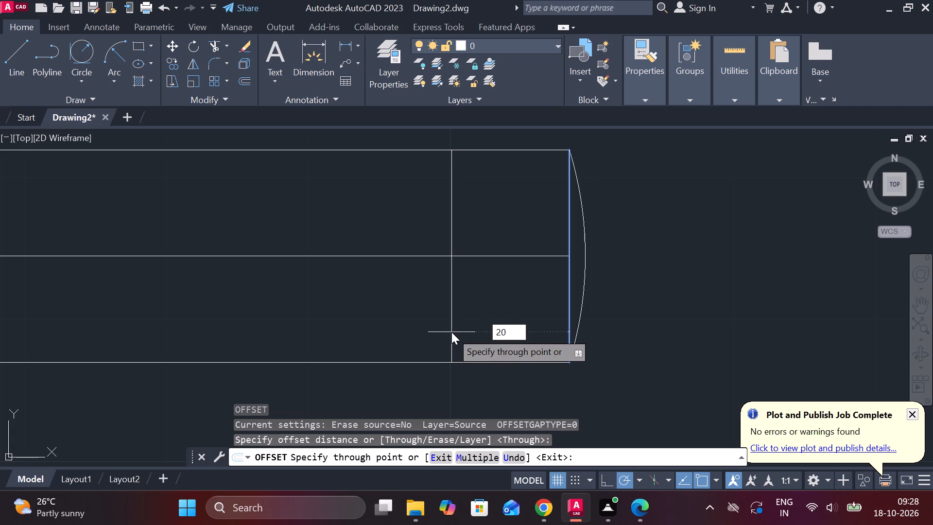
{"action": "key", "text": "Return"}
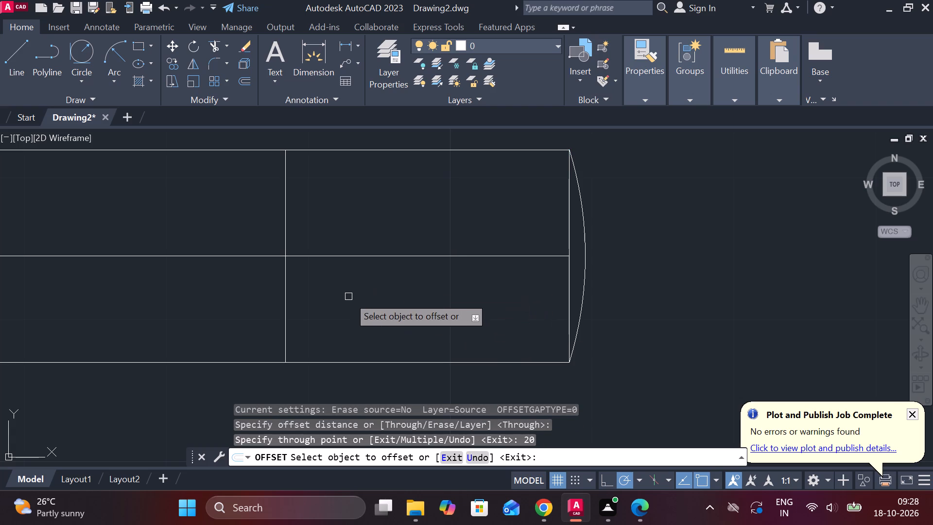
{"action": "scroll", "coordinate": [348, 297], "scroll_direction": "down", "scroll_amount": 3}
{"action": "key", "text": "Escape"}
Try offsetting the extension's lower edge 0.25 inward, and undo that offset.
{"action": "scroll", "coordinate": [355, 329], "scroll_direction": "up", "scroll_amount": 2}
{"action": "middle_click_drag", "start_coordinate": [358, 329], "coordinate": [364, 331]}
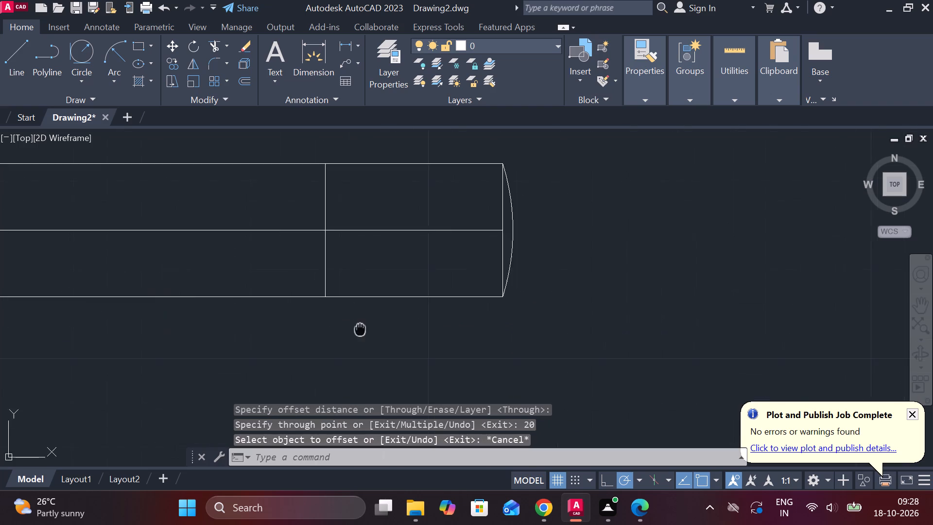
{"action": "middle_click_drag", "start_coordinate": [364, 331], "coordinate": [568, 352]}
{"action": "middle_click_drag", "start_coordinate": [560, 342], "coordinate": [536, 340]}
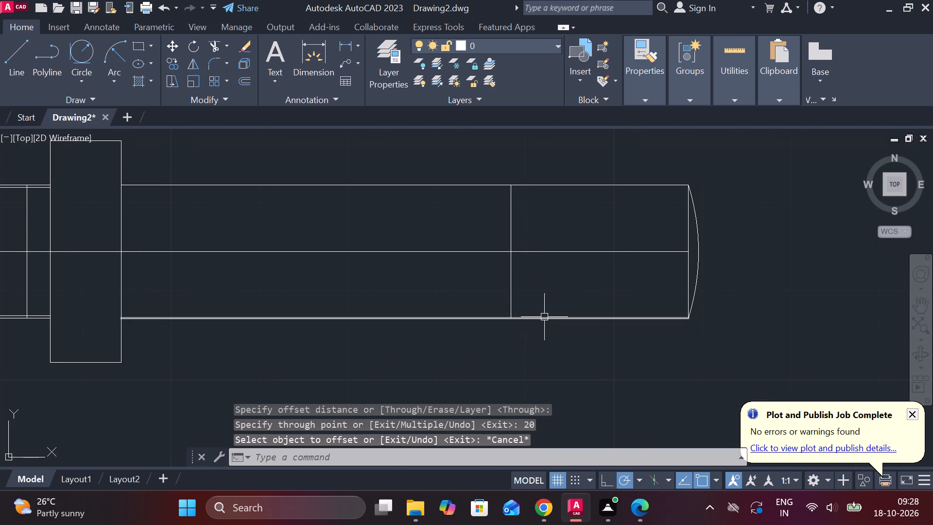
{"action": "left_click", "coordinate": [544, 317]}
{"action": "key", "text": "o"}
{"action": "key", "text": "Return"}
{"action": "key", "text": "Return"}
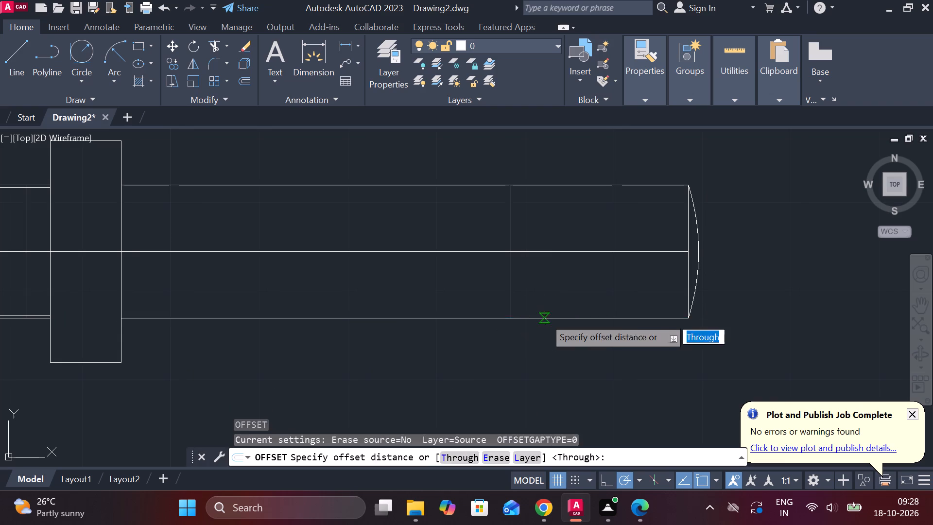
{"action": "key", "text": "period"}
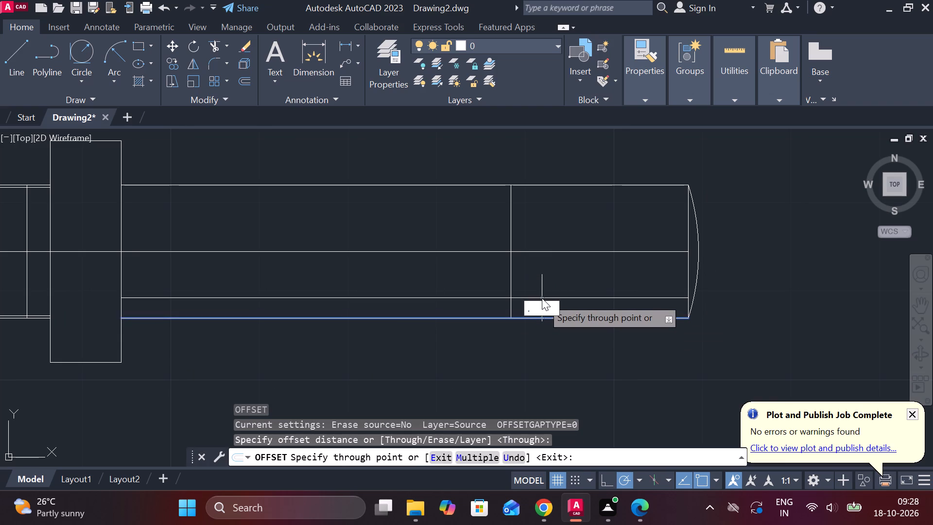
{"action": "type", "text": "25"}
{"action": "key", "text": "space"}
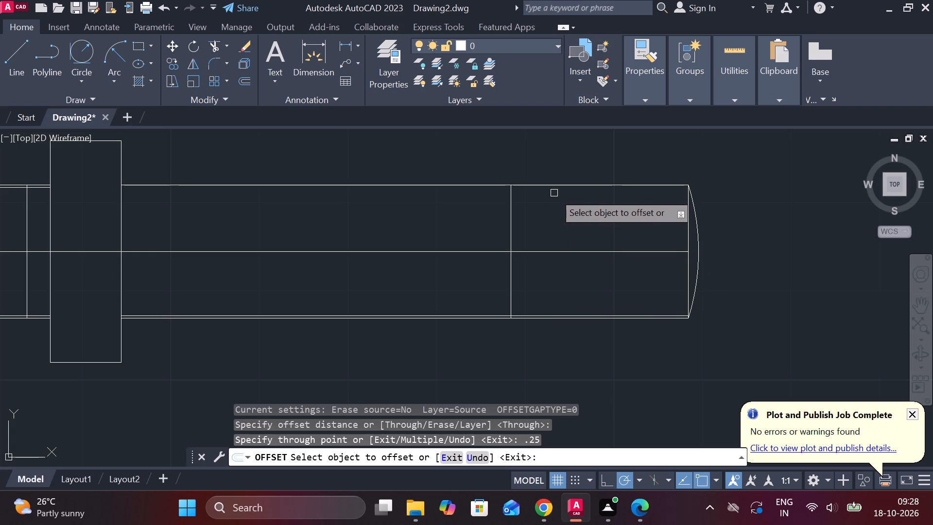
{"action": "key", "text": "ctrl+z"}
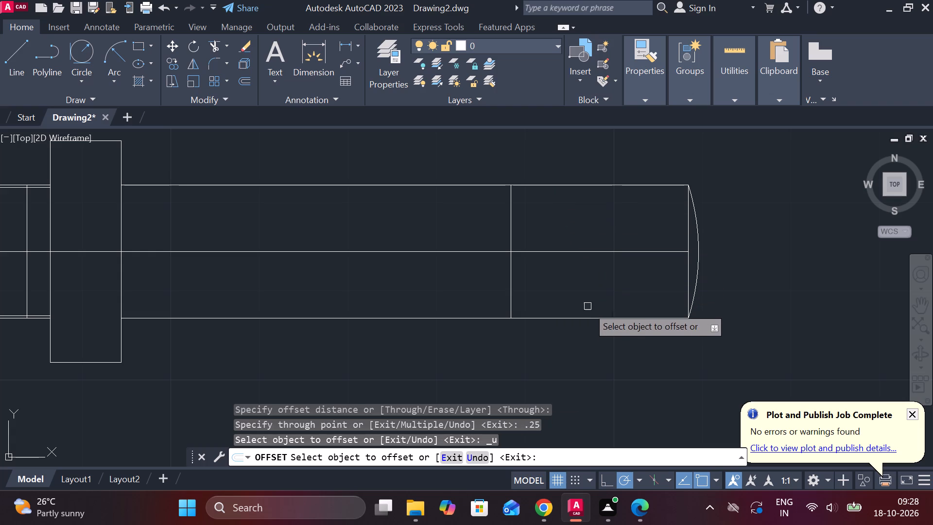
Offset the extension's lower and upper edges 0.75 inward.
{"action": "left_click", "coordinate": [587, 317]}
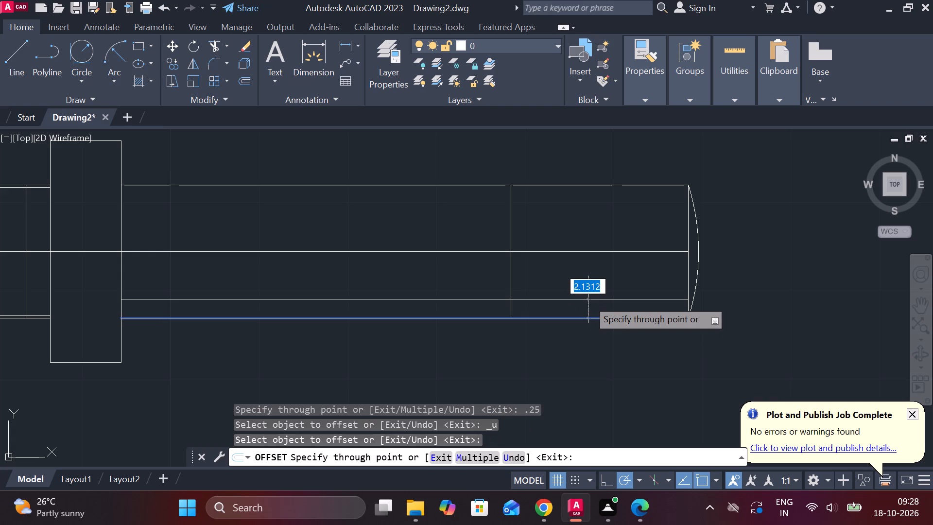
{"action": "key", "text": "period"}
{"action": "type", "text": "75"}
{"action": "key", "text": "space"}
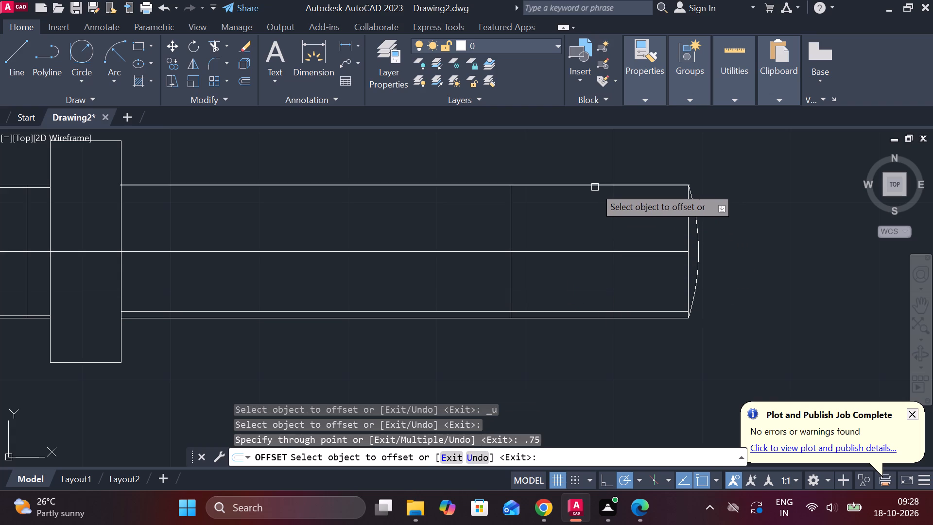
{"action": "left_click", "coordinate": [595, 187]}
{"action": "key", "text": "period"}
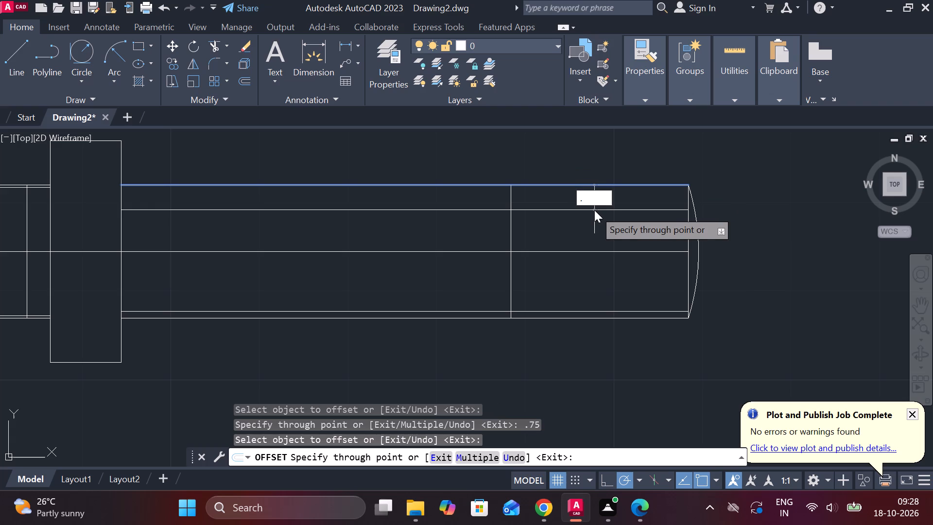
{"action": "key", "text": "6"}
{"action": "key", "text": "BackSpace"}
{"action": "type", "text": "75"}
{"action": "key", "text": "Return"}
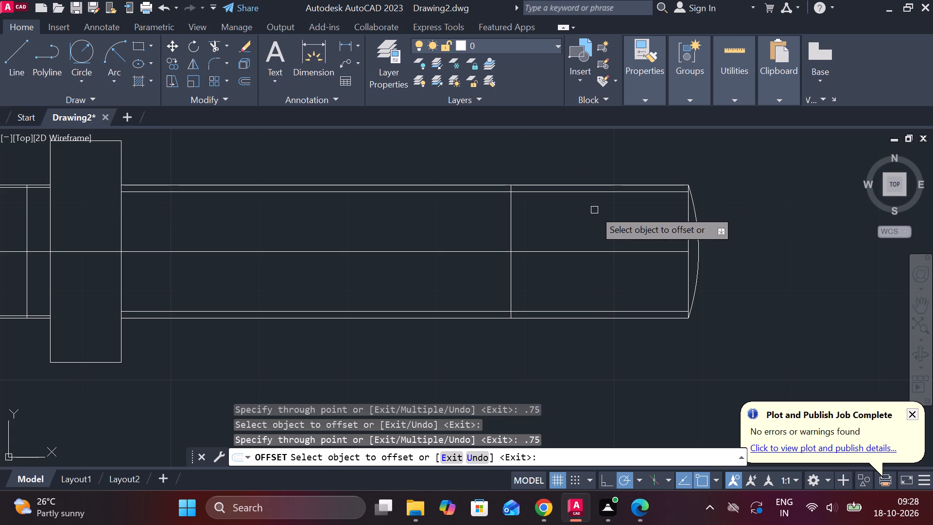
{"action": "key", "text": "grave"}
{"action": "key", "text": "Escape"}
Trim both inner lines between the collar and the vertical line 20 from the extension's end.
{"action": "type", "text": "TR"}
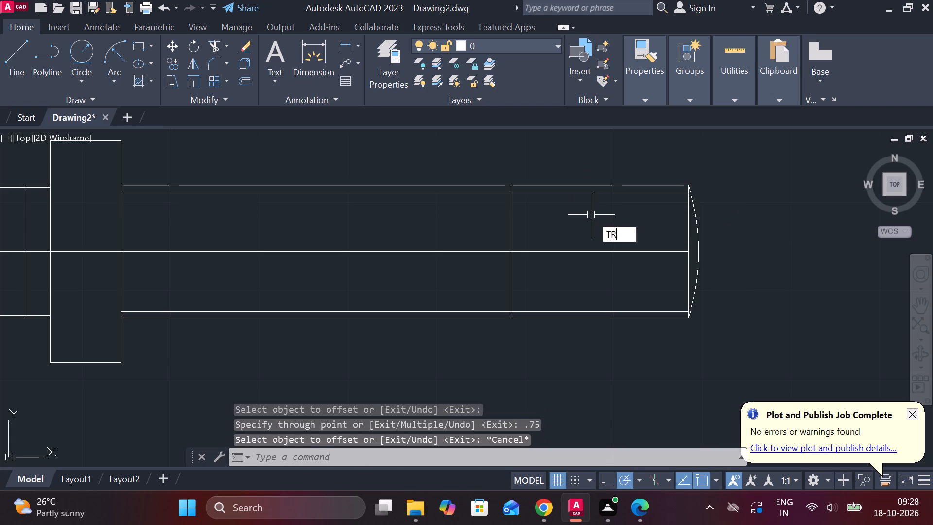
{"action": "key", "text": "space"}
{"action": "left_click", "coordinate": [486, 192]}
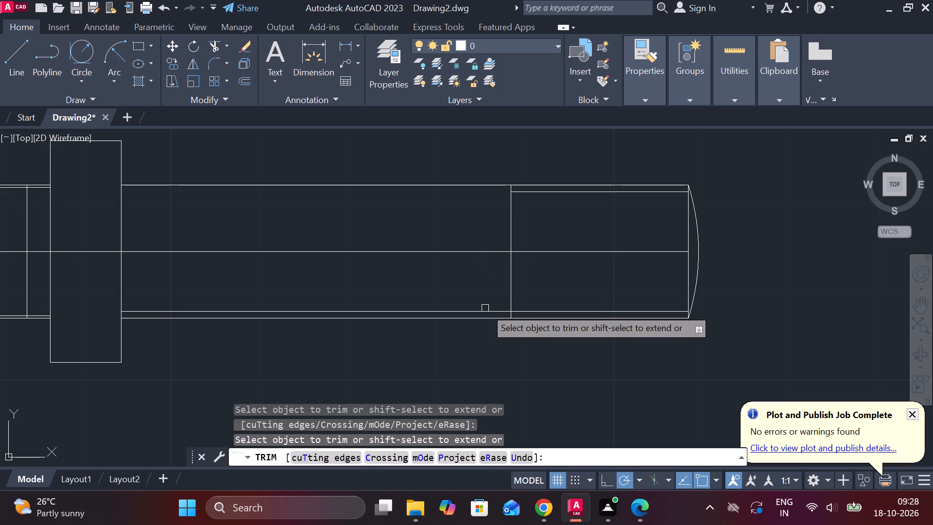
{"action": "left_click", "coordinate": [486, 310]}
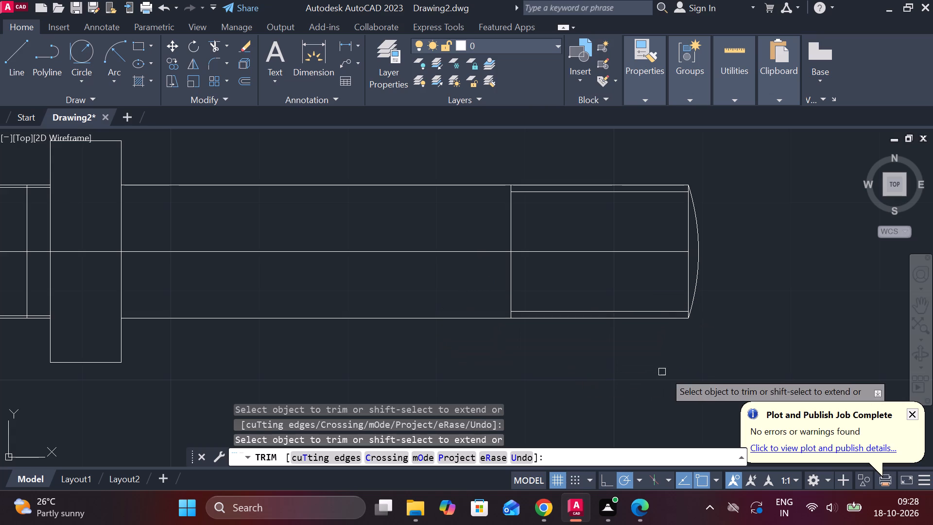
{"action": "scroll", "coordinate": [726, 367], "scroll_direction": "down", "scroll_amount": 1}
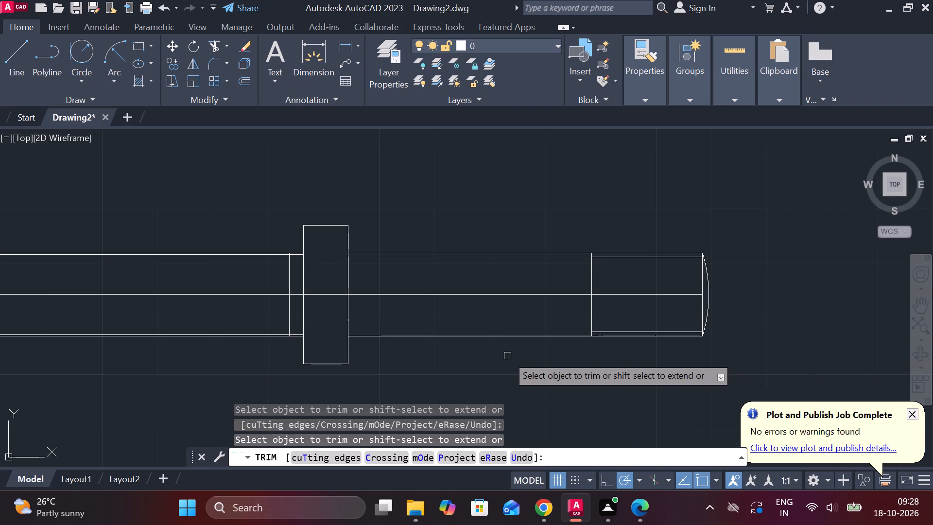
{"action": "key", "text": "Escape"}
Offset the collar's right edge 12 toward the extension's rounded end.
{"action": "left_click", "coordinate": [350, 274]}
{"action": "key", "text": "o"}
{"action": "key", "text": "Return"}
{"action": "key", "text": "Return"}
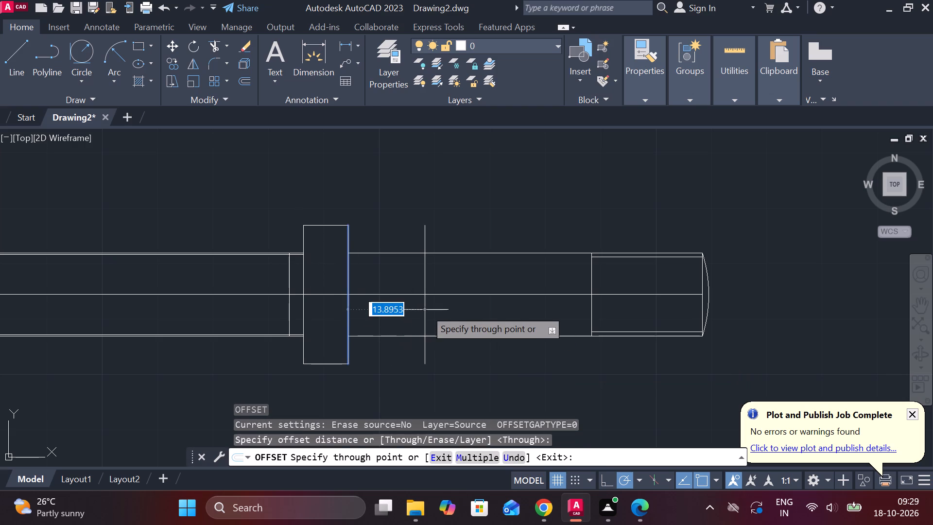
{"action": "type", "text": "12"}
{"action": "key", "text": "space"}
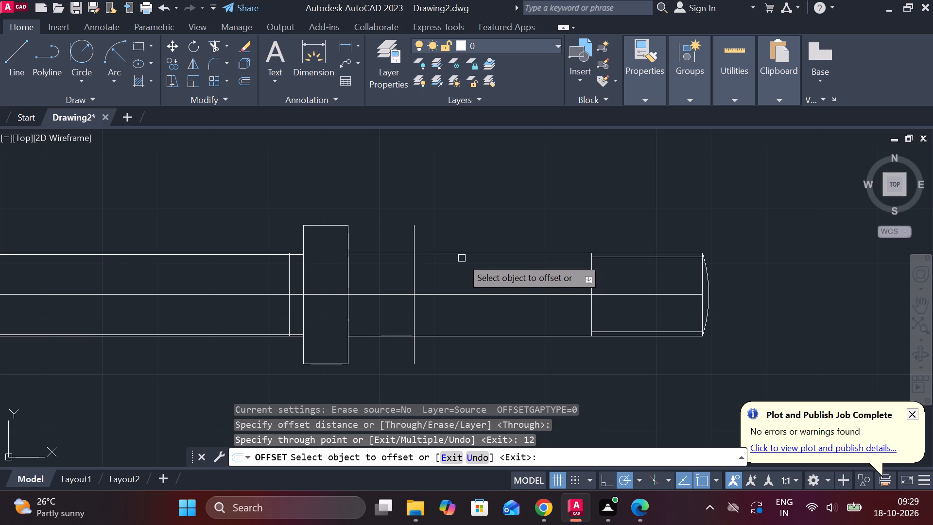
{"action": "scroll", "coordinate": [524, 264], "scroll_direction": "up", "scroll_amount": 1}
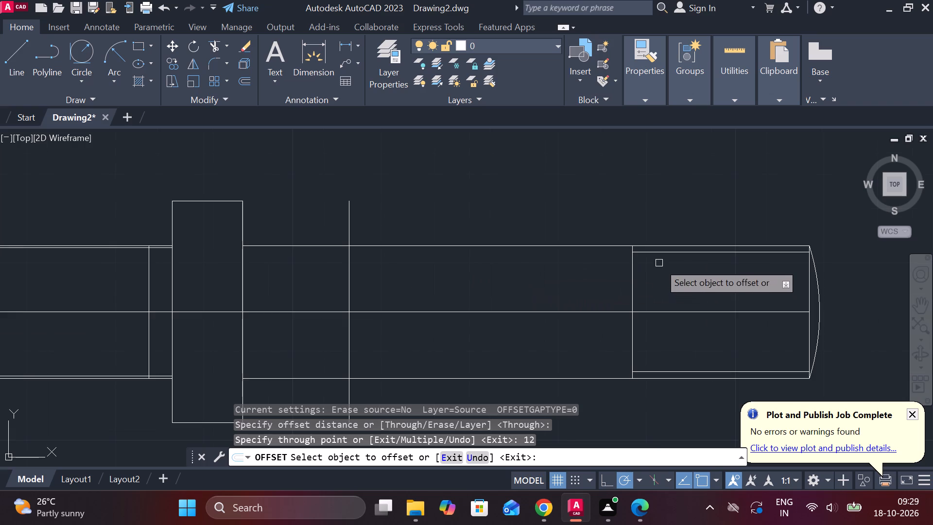
{"action": "key", "text": "Escape"}
Extend the extension's upper inner line toward the collar up to the vertical line 12 from it.
{"action": "type", "text": "EX"}
{"action": "key", "text": "space"}
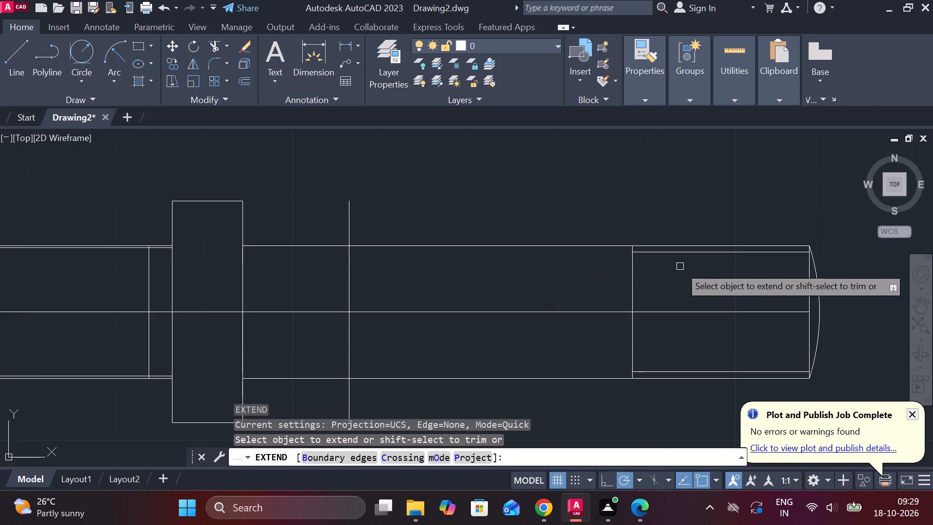
{"action": "left_click", "coordinate": [664, 254]}
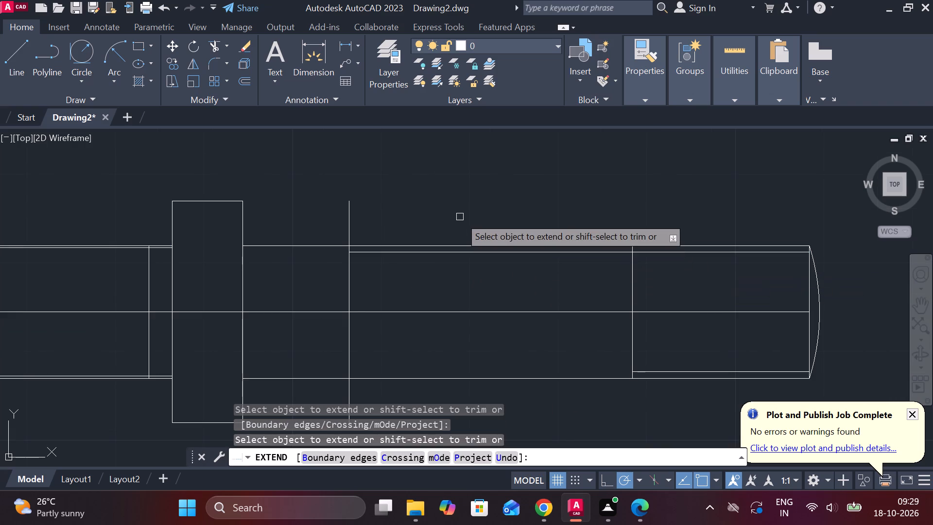
{"action": "key", "text": "Escape"}
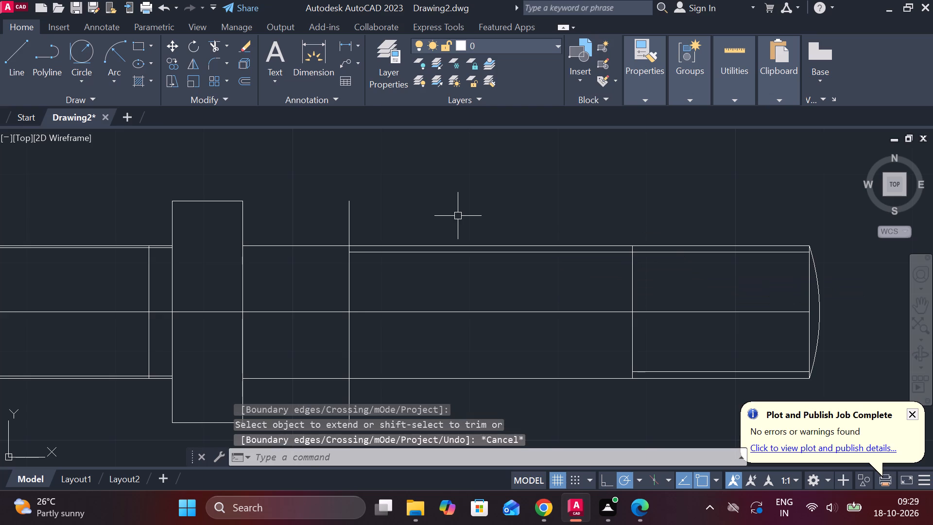
Trim the vertical line 12 from the collar to a short stub between the extension's upper edge and upper inner line.
{"action": "type", "text": "TR"}
{"action": "key", "text": "space"}
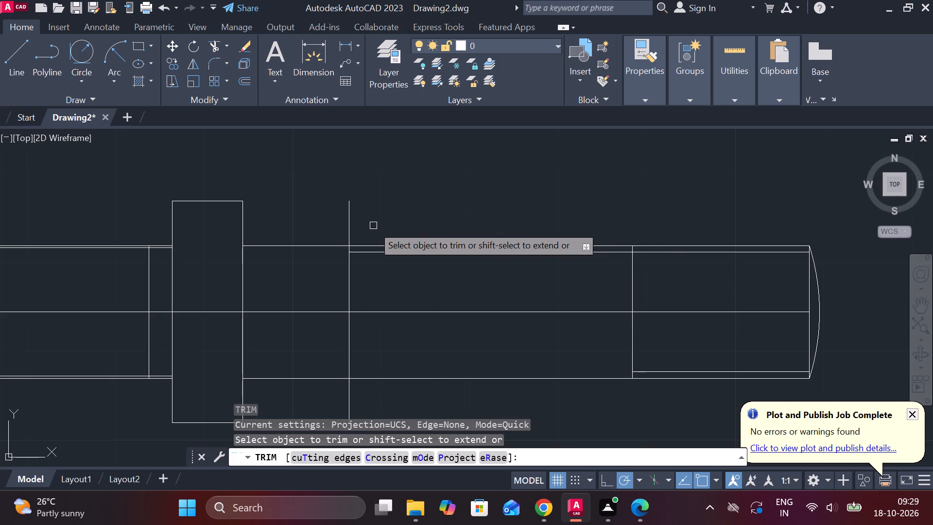
{"action": "left_click", "coordinate": [352, 216]}
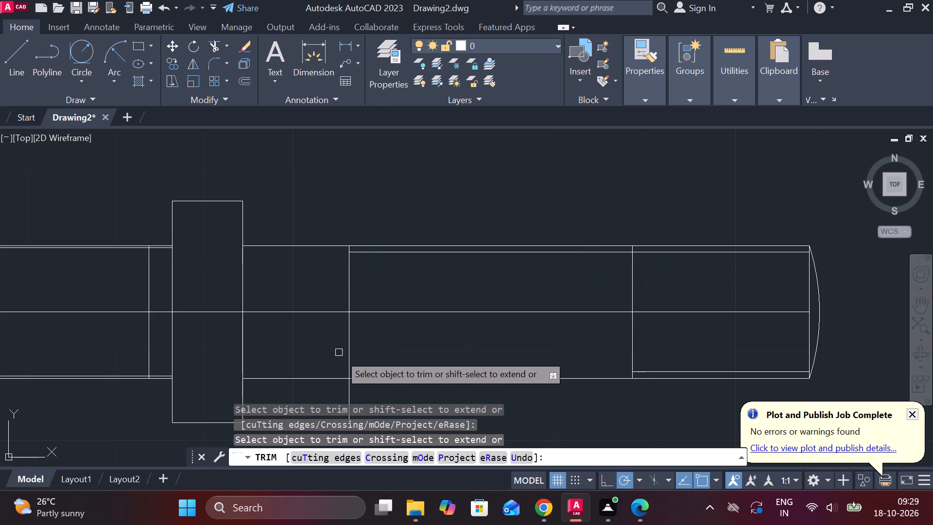
{"action": "middle_click_drag", "start_coordinate": [343, 360], "coordinate": [333, 333]}
{"action": "left_click", "coordinate": [341, 385]}
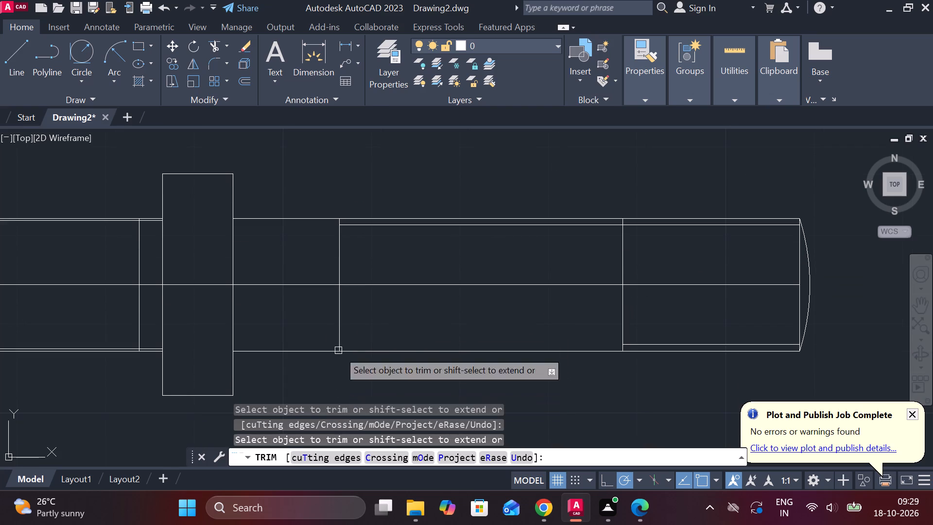
{"action": "left_click", "coordinate": [344, 325]}
{"action": "left_click", "coordinate": [343, 315]}
{"action": "left_click", "coordinate": [339, 316]}
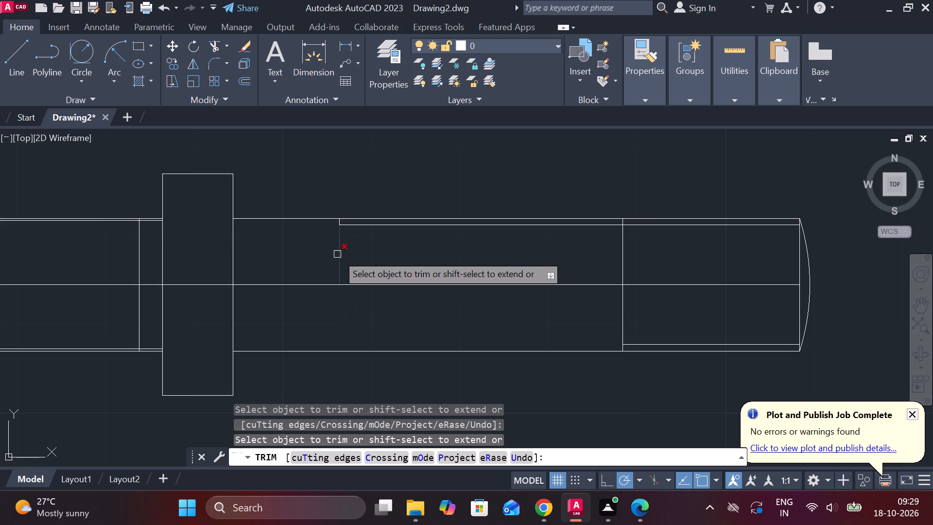
{"action": "left_click", "coordinate": [337, 254]}
{"action": "key", "text": "Escape"}
Set the linetype of the extension's upper inner line to DASHED.
{"action": "left_click", "coordinate": [396, 223]}
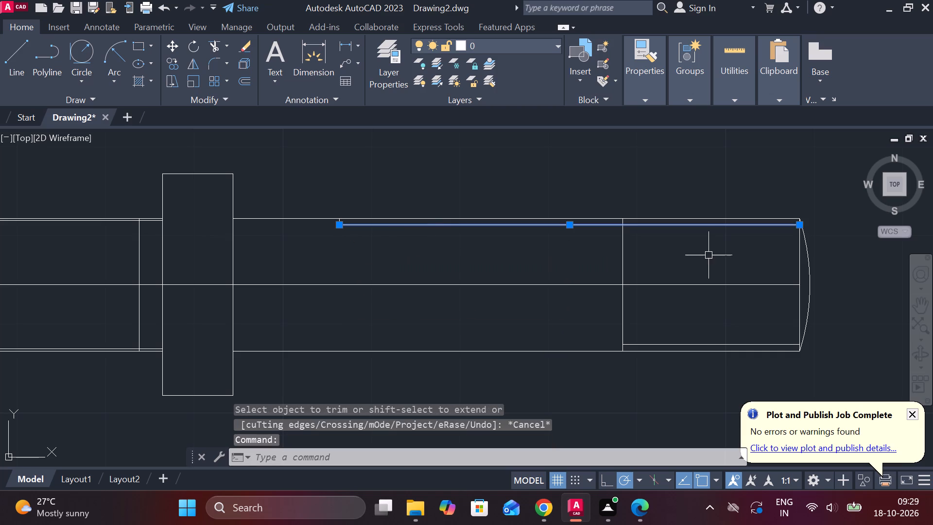
{"action": "left_click", "coordinate": [636, 106]}
{"action": "left_click", "coordinate": [649, 99]}
{"action": "left_click", "coordinate": [751, 153]}
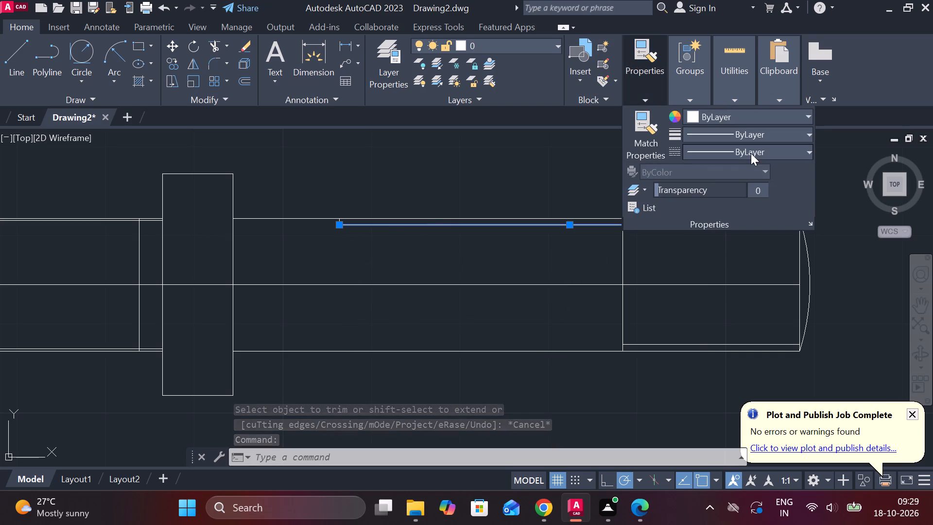
{"action": "left_click", "coordinate": [741, 211]}
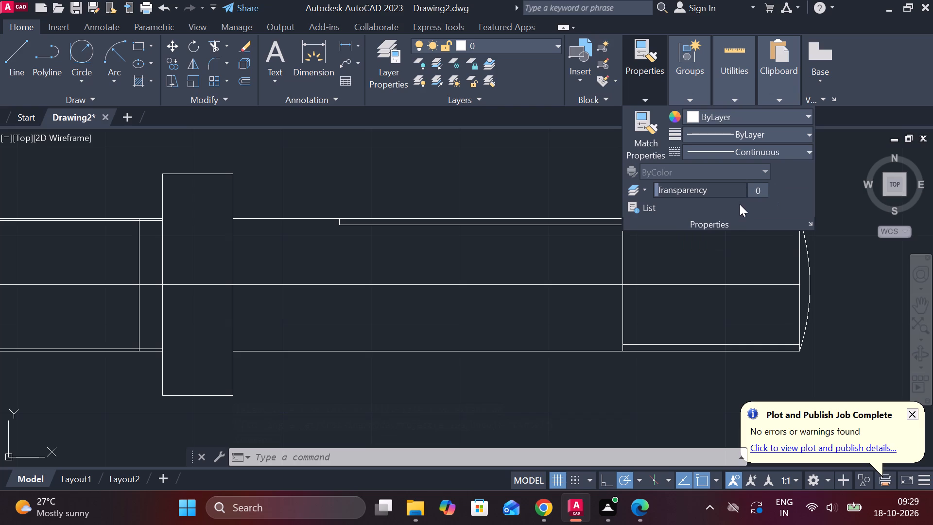
{"action": "left_click", "coordinate": [734, 159]}
{"action": "left_click", "coordinate": [733, 152]}
{"action": "key", "text": "Escape"}
{"action": "left_click", "coordinate": [716, 156]}
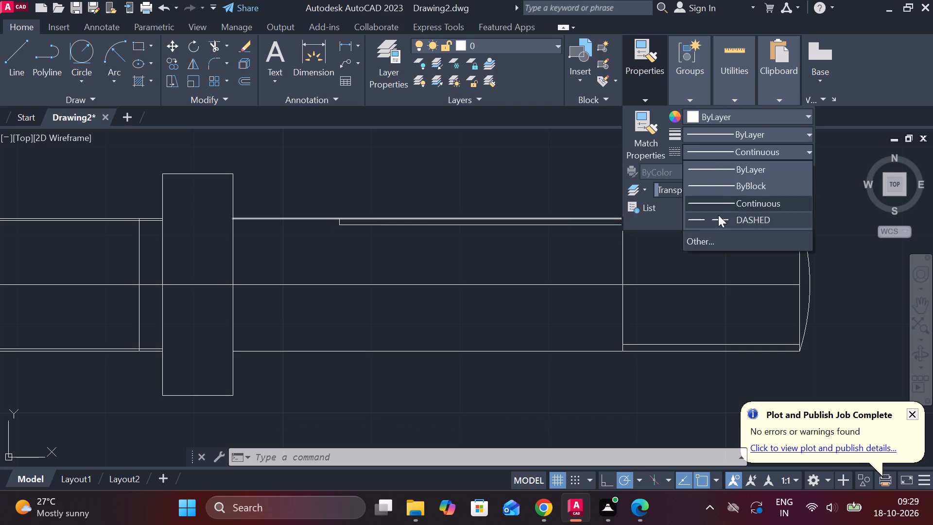
{"action": "left_click", "coordinate": [718, 215]}
{"action": "key", "text": "Escape"}
{"action": "key", "text": "Escape"}
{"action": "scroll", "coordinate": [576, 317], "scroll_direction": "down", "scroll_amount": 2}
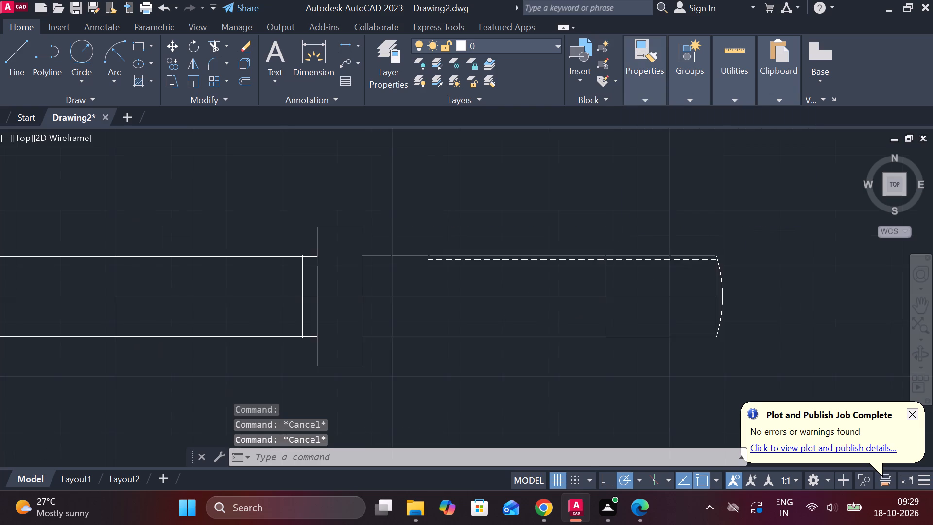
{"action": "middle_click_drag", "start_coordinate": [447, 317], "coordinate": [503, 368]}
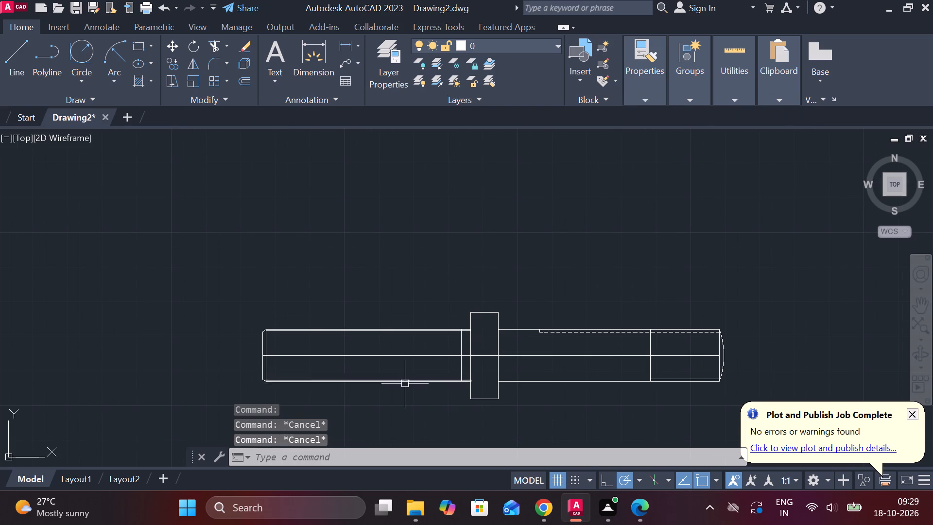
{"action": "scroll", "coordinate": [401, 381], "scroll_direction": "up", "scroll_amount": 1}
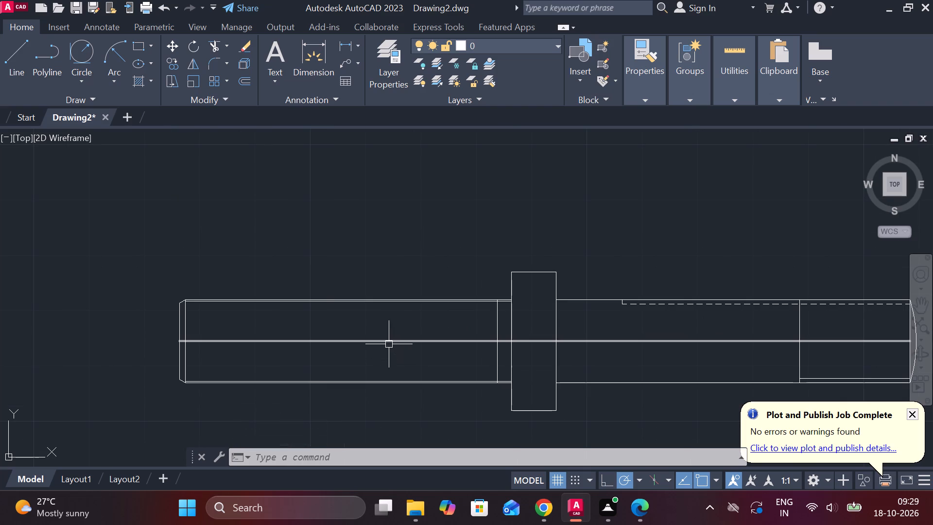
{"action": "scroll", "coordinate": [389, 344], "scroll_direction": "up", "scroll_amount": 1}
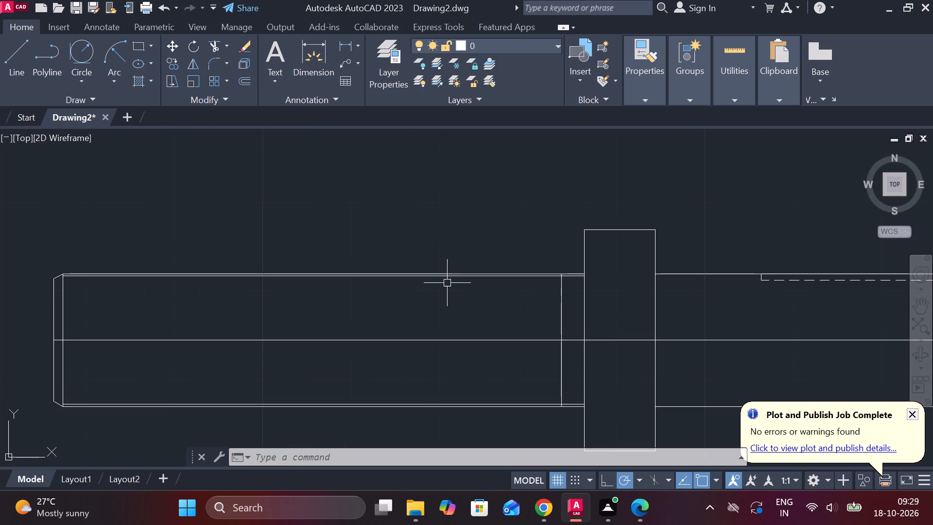
Erase the upper and lower inner thread lines of the long chamfered shaft beside the collar.
{"action": "left_click", "coordinate": [439, 277]}
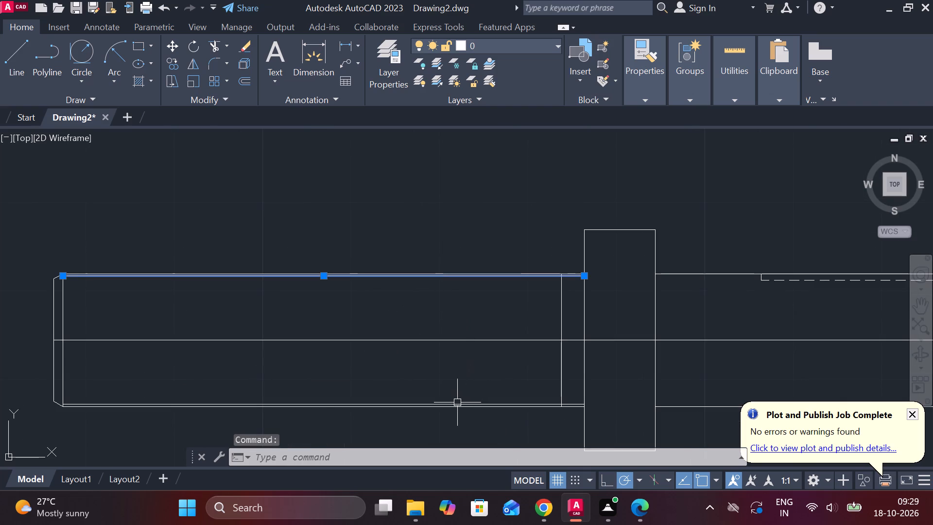
{"action": "left_click", "coordinate": [456, 403]}
{"action": "type", "text": "E"}
{"action": "key", "text": "space"}
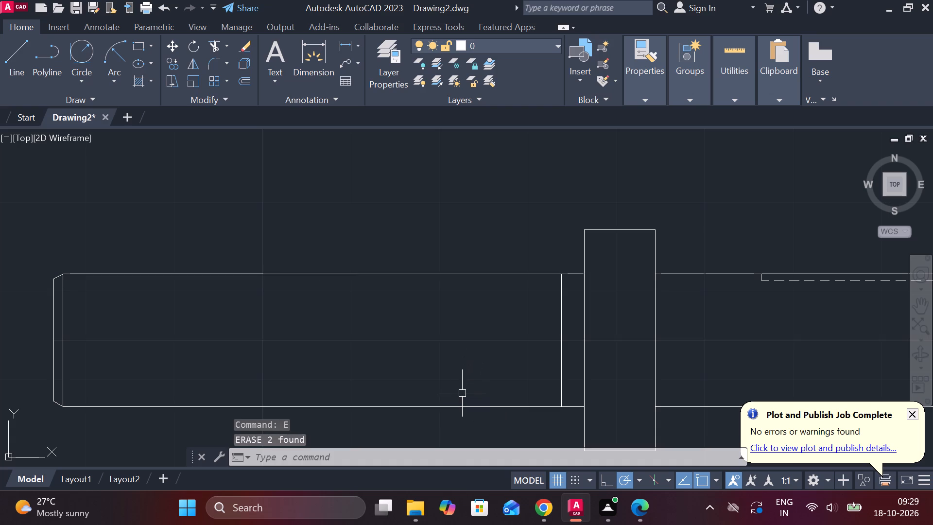
Offset the long chamfered shaft's upper and lower edges 0.75 inward as new thread lines.
{"action": "left_click", "coordinate": [446, 276]}
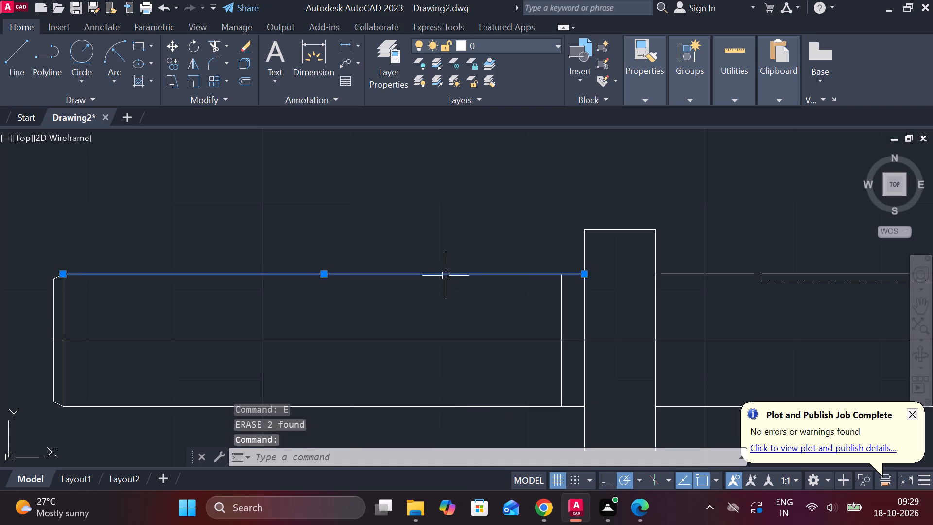
{"action": "key", "text": "o"}
{"action": "key", "text": "Return"}
{"action": "key", "text": "Return"}
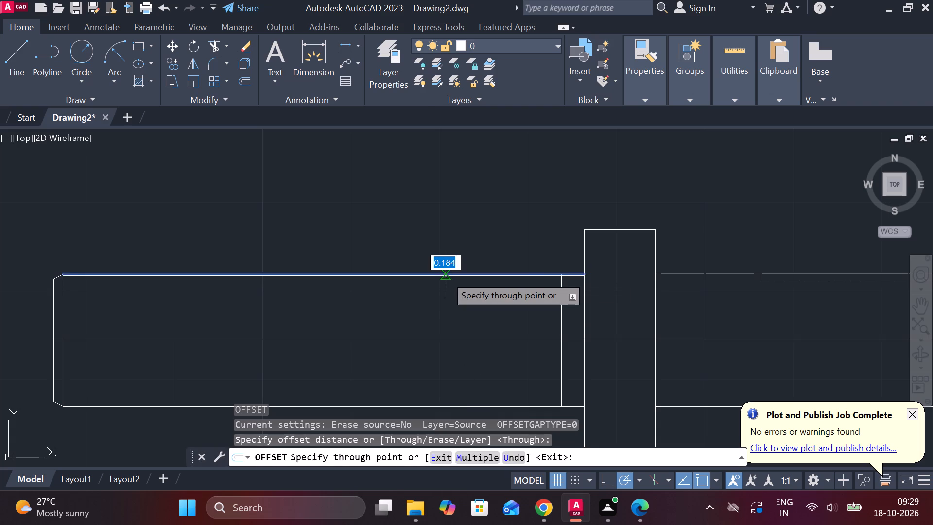
{"action": "key", "text": "period"}
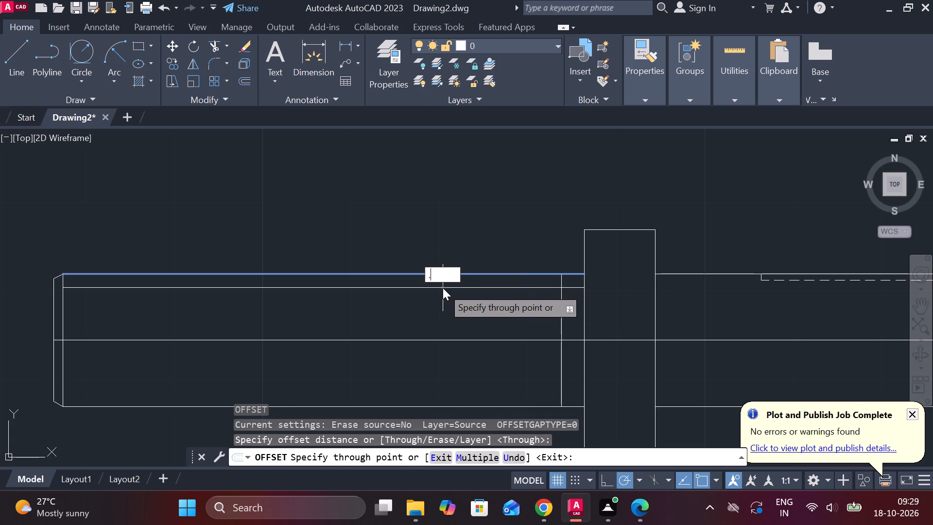
{"action": "key", "text": "7"}
{"action": "type", "text": "5"}
{"action": "key", "text": "space"}
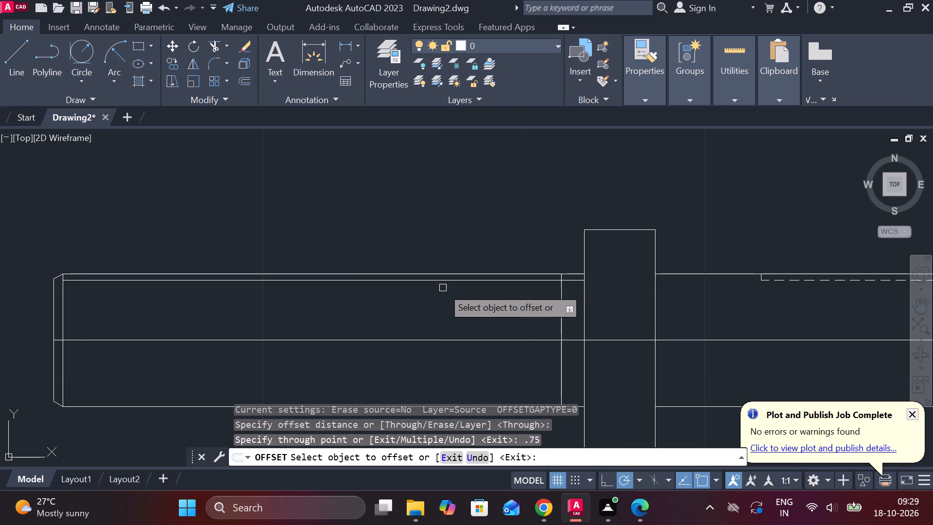
{"action": "middle_click_drag", "start_coordinate": [468, 332], "coordinate": [459, 276]}
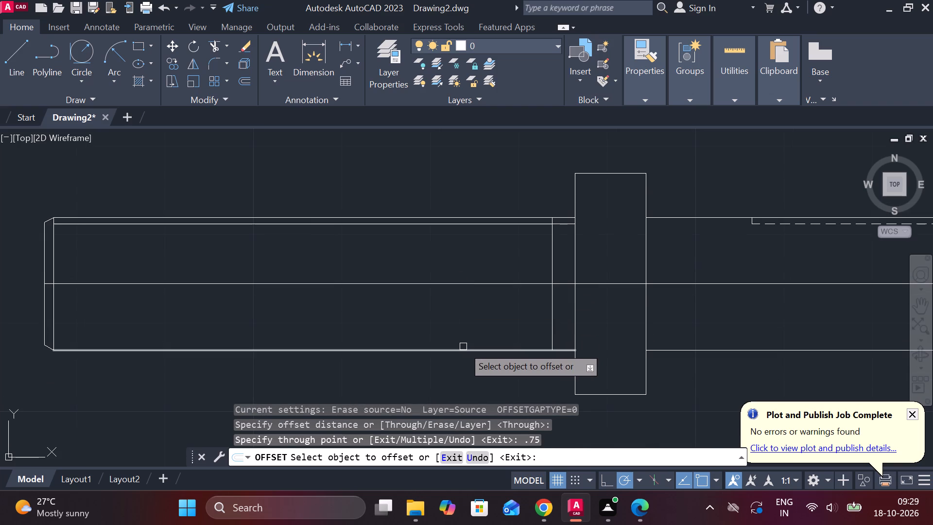
{"action": "left_click", "coordinate": [463, 347]}
{"action": "left_click", "coordinate": [458, 351]}
{"action": "key", "text": "period"}
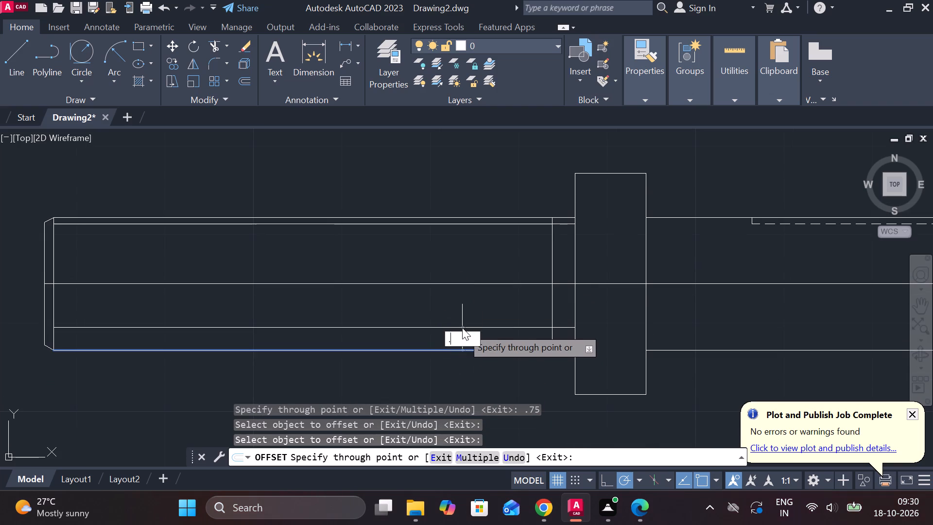
{"action": "type", "text": "75"}
{"action": "key", "text": "Return"}
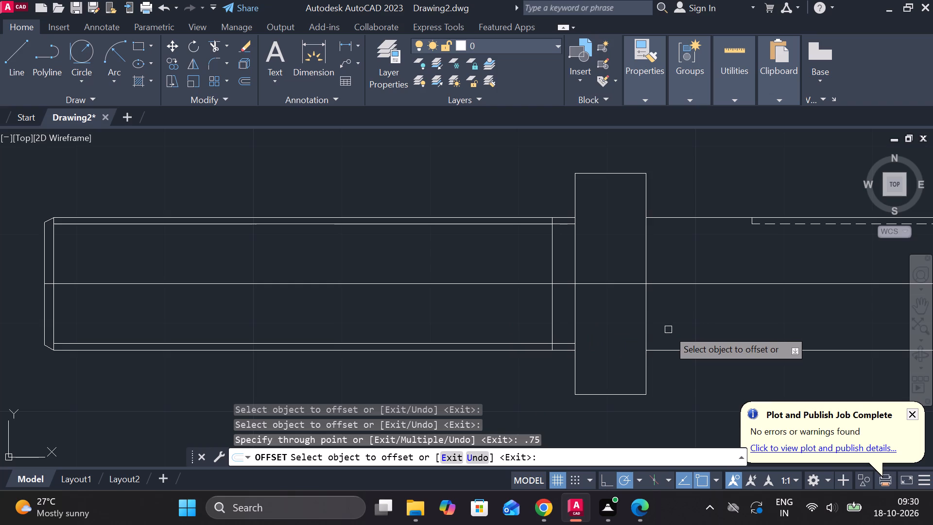
{"action": "key", "text": "Escape"}
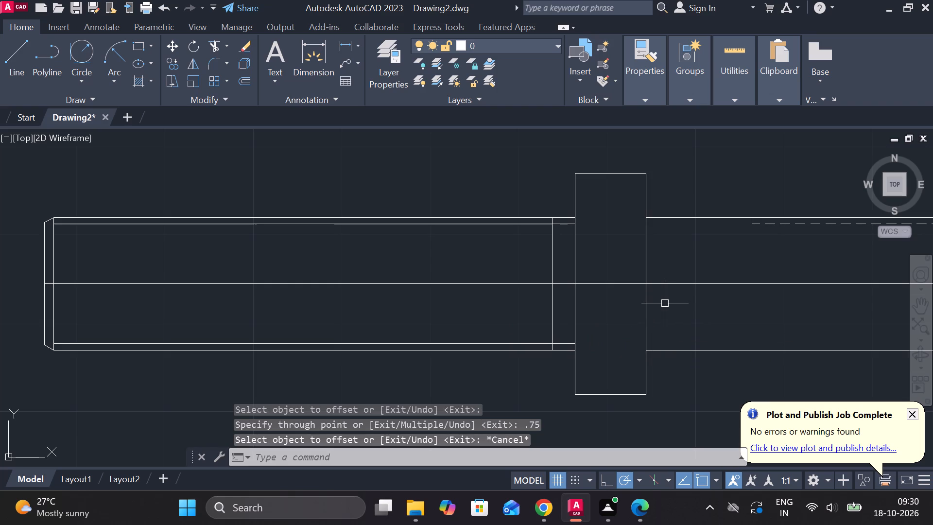
{"action": "scroll", "coordinate": [664, 303], "scroll_direction": "down", "scroll_amount": 2}
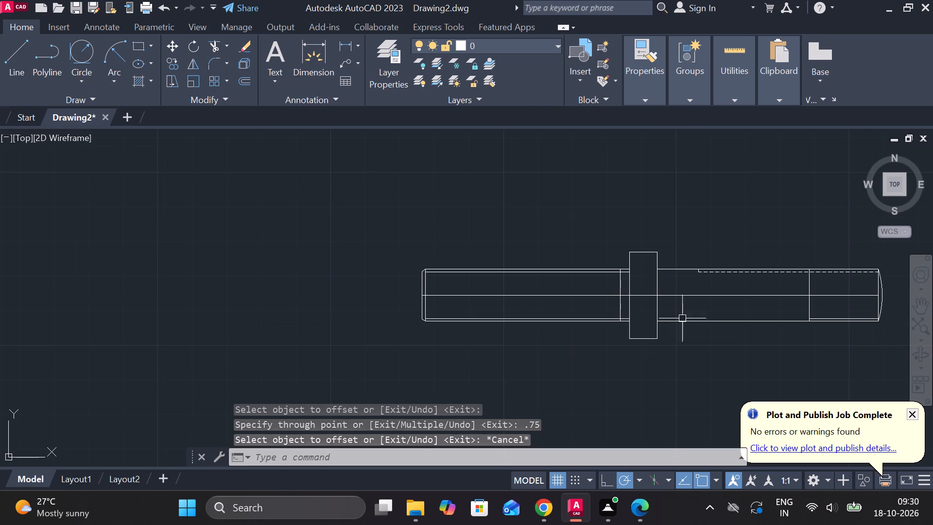
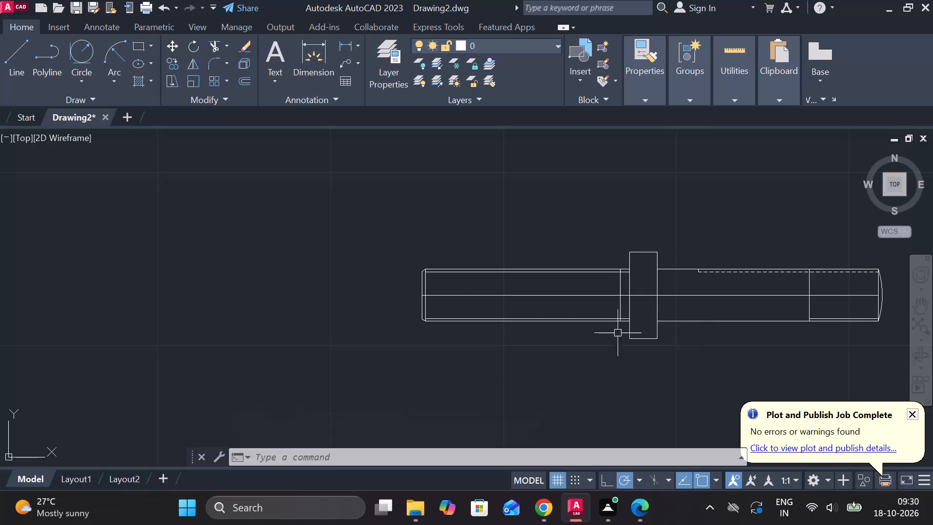
Lengthen the part's horizontal centre line by about 120 beyond the round end of the extension.
{"action": "scroll", "coordinate": [338, 325], "scroll_direction": "up", "scroll_amount": 3}
{"action": "scroll", "coordinate": [347, 325], "scroll_direction": "down", "scroll_amount": 2}
{"action": "middle_click_drag", "start_coordinate": [576, 342], "coordinate": [475, 338]}
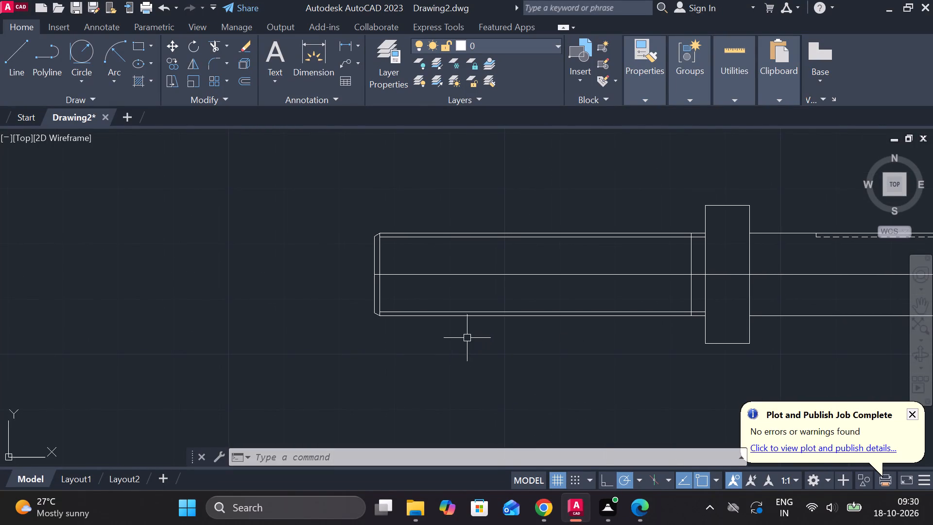
{"action": "scroll", "coordinate": [476, 340], "scroll_direction": "down", "scroll_amount": 1}
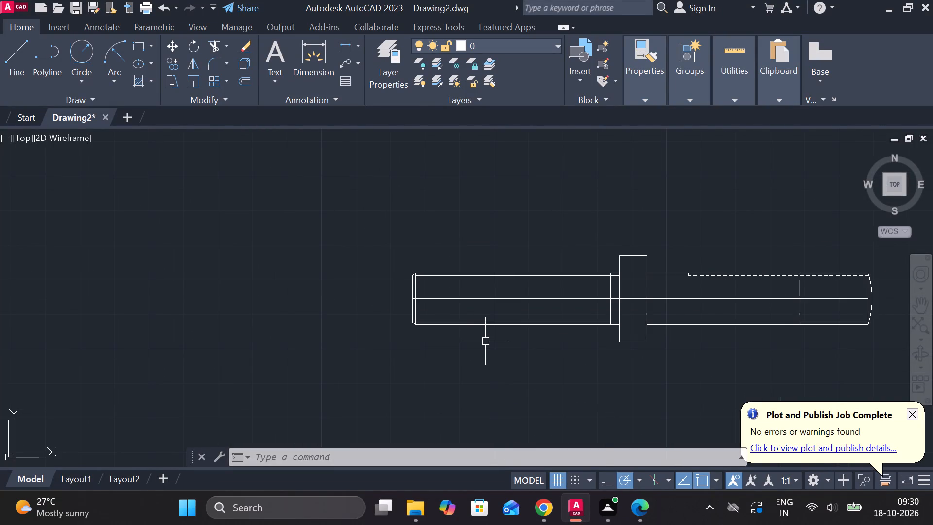
{"action": "middle_click_drag", "start_coordinate": [484, 342], "coordinate": [413, 349]}
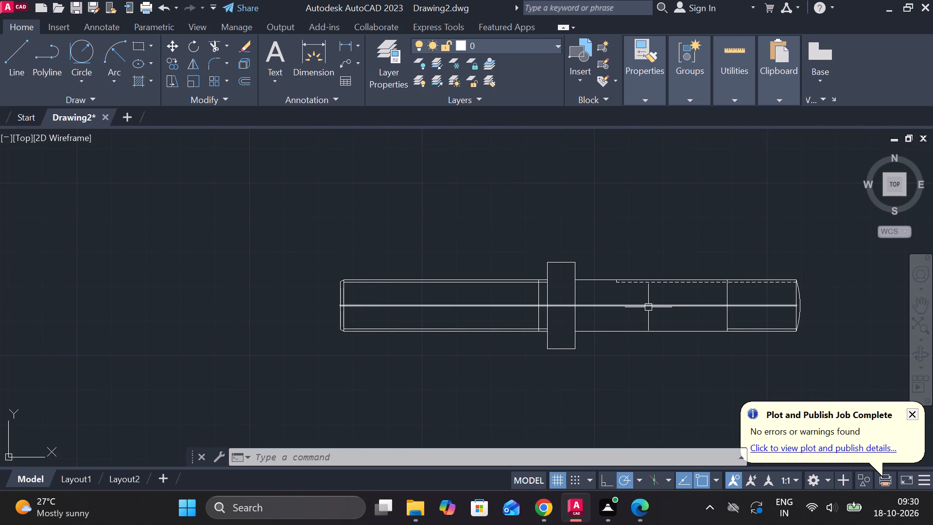
{"action": "key", "text": "Escape"}
{"action": "left_click", "coordinate": [606, 309]}
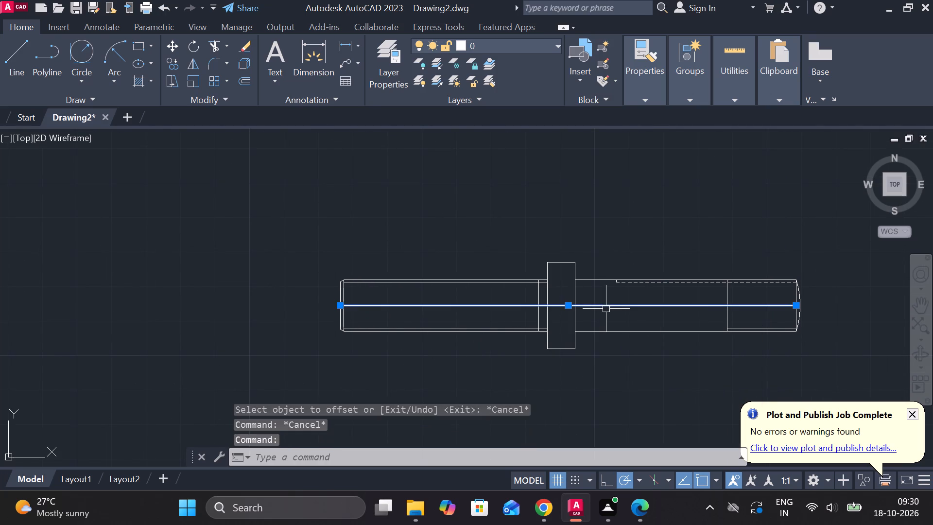
{"action": "middle_click_drag", "start_coordinate": [690, 306], "coordinate": [449, 342]}
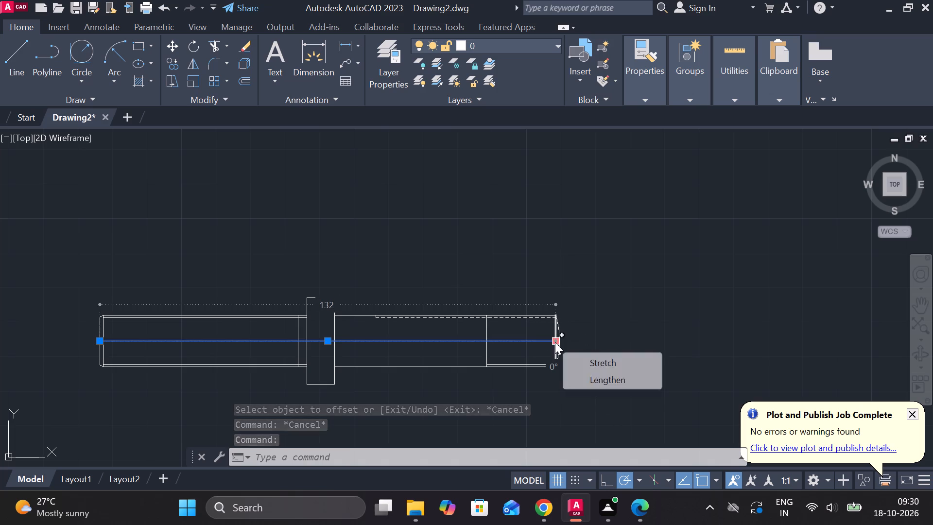
{"action": "left_click", "coordinate": [596, 373]}
{"action": "middle_click_drag", "start_coordinate": [730, 367], "coordinate": [639, 340]}
{"action": "scroll", "coordinate": [762, 336], "scroll_direction": "down", "scroll_amount": 1}
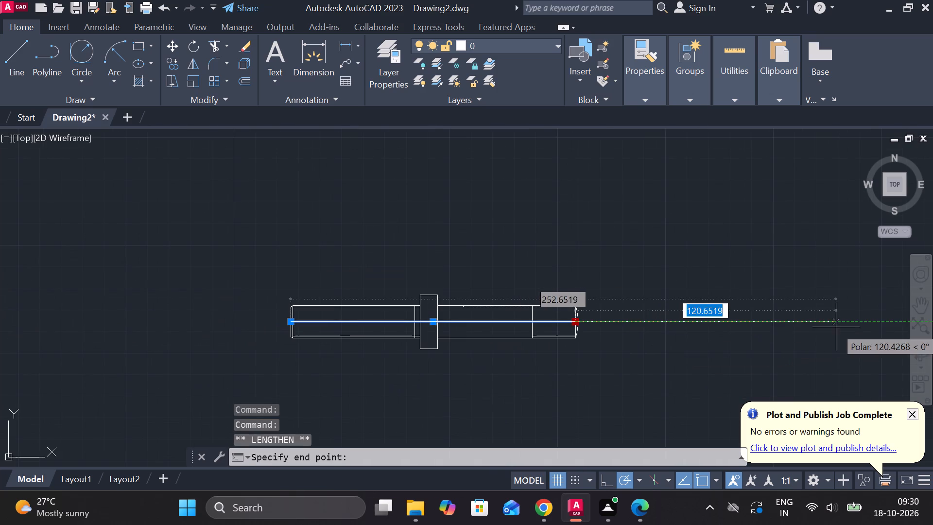
{"action": "left_click", "coordinate": [836, 327]}
{"action": "key", "text": "Escape"}
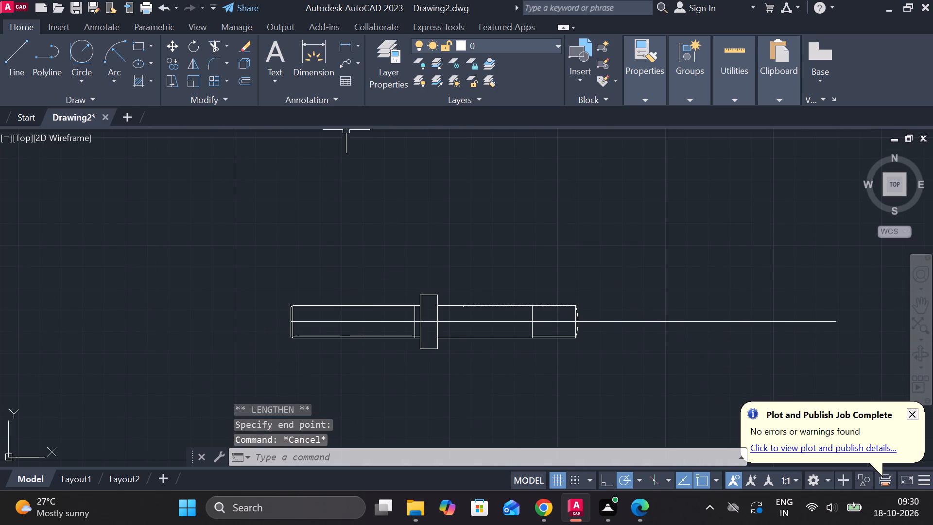
Add a linear dimension below the long chamfered shaft for its length from the chamfered end to the collar.
{"action": "left_click", "coordinate": [346, 43]}
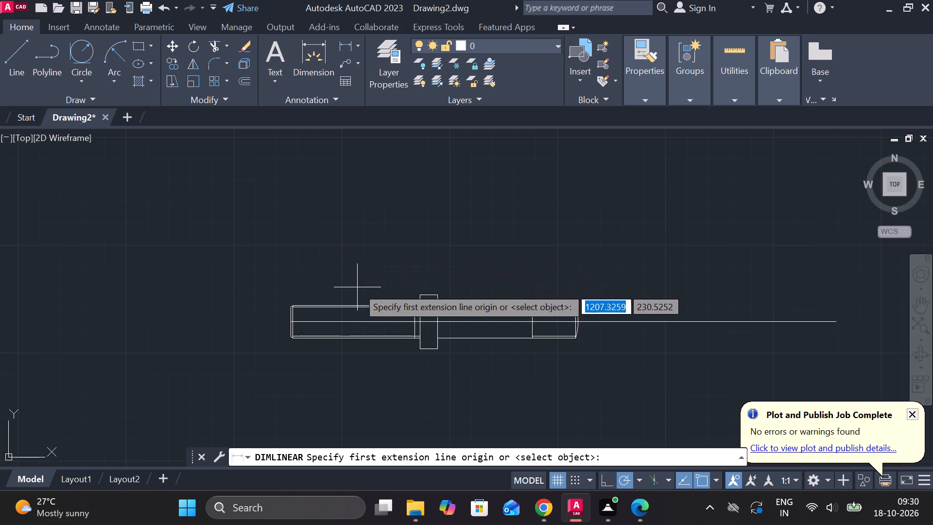
{"action": "middle_click_drag", "start_coordinate": [358, 287], "coordinate": [448, 242]}
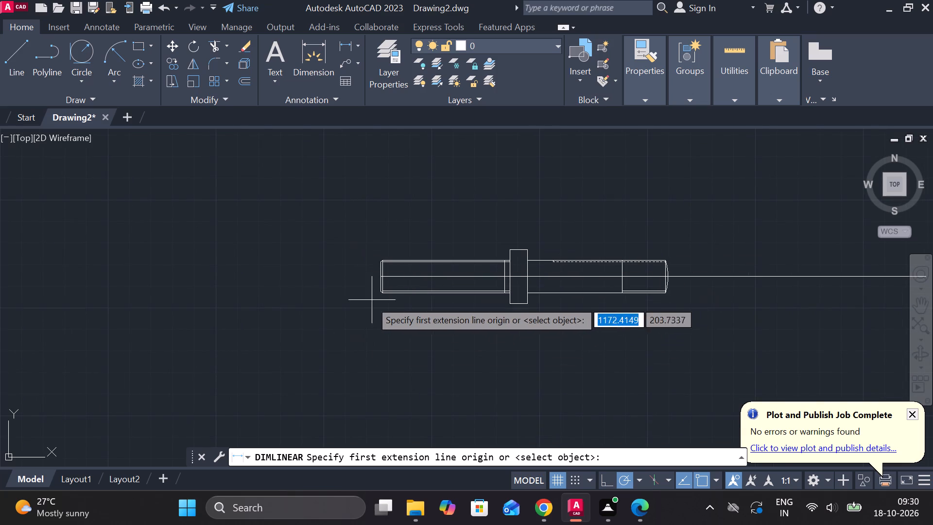
{"action": "scroll", "coordinate": [364, 301], "scroll_direction": "up", "scroll_amount": 4}
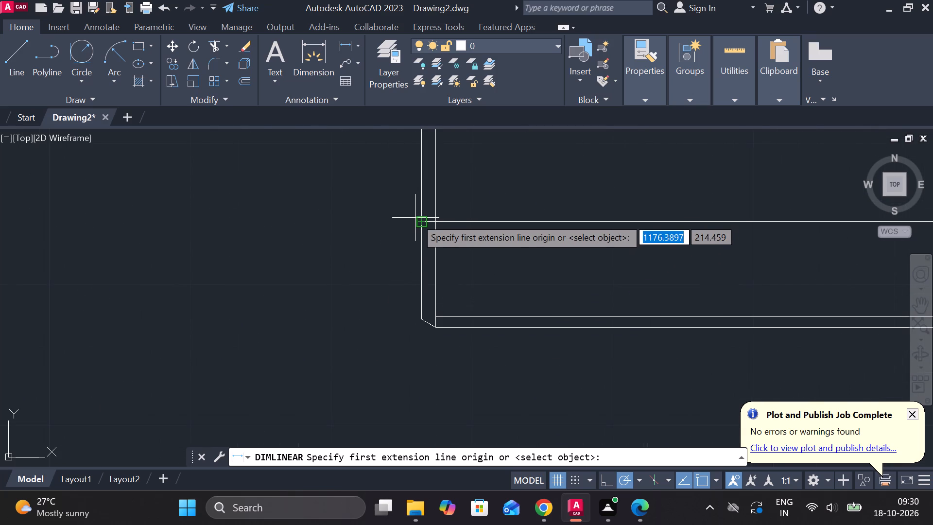
{"action": "left_click", "coordinate": [417, 220]}
{"action": "scroll", "coordinate": [398, 319], "scroll_direction": "down", "scroll_amount": 2}
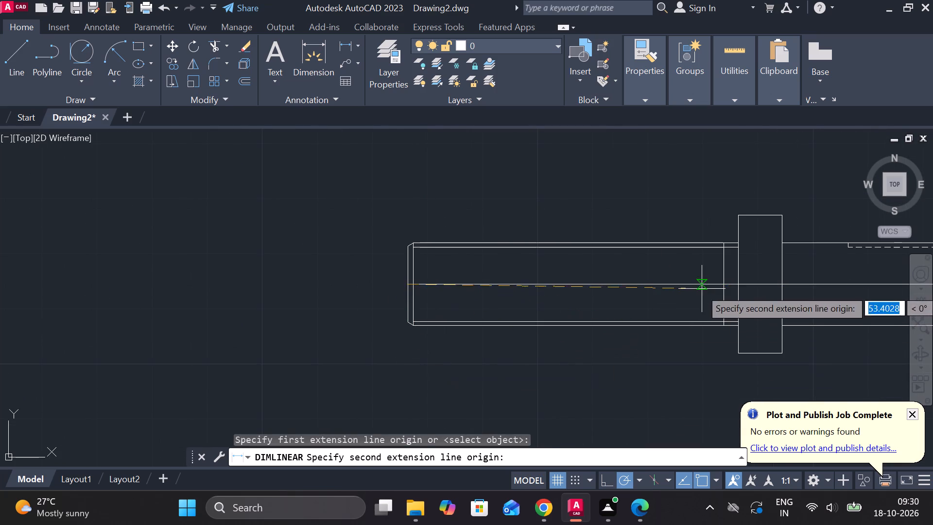
{"action": "left_click", "coordinate": [741, 286]}
{"action": "middle_click_drag", "start_coordinate": [638, 371], "coordinate": [618, 343]}
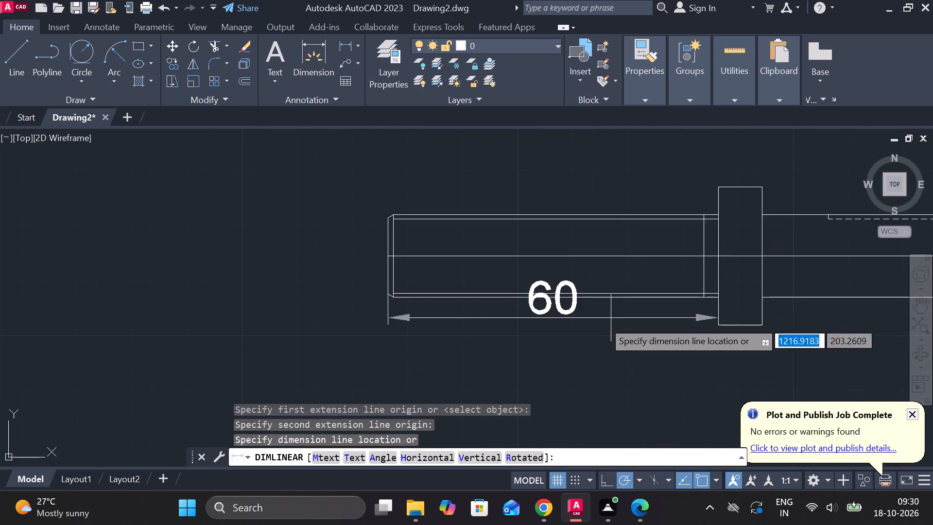
{"action": "scroll", "coordinate": [577, 356], "scroll_direction": "down", "scroll_amount": 1}
{"action": "middle_click_drag", "start_coordinate": [577, 356], "coordinate": [544, 352]}
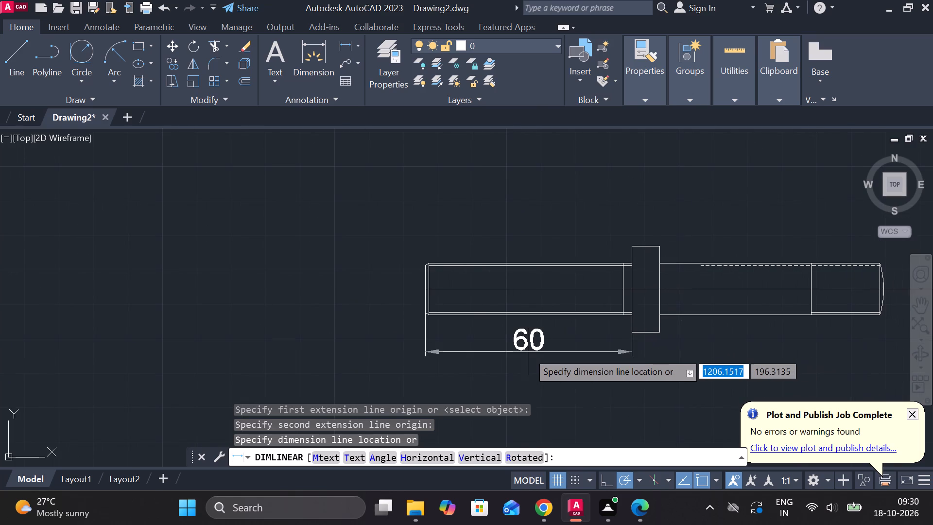
{"action": "left_click", "coordinate": [528, 361]}
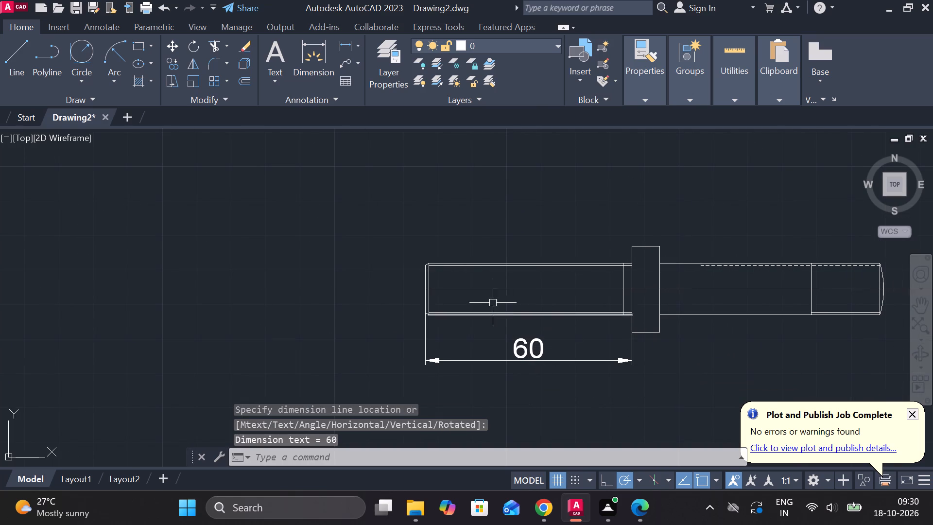
Add a vertical linear dimension for the long shaft's diameter, placed beyond its chamfered end.
{"action": "key", "text": "space"}
{"action": "left_click", "coordinate": [451, 261]}
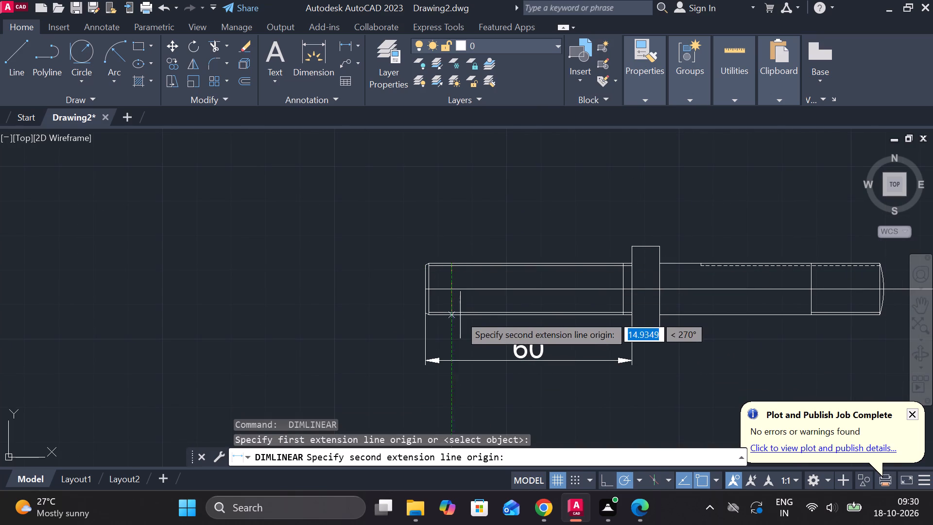
{"action": "left_click", "coordinate": [456, 315]}
{"action": "left_click", "coordinate": [391, 316]}
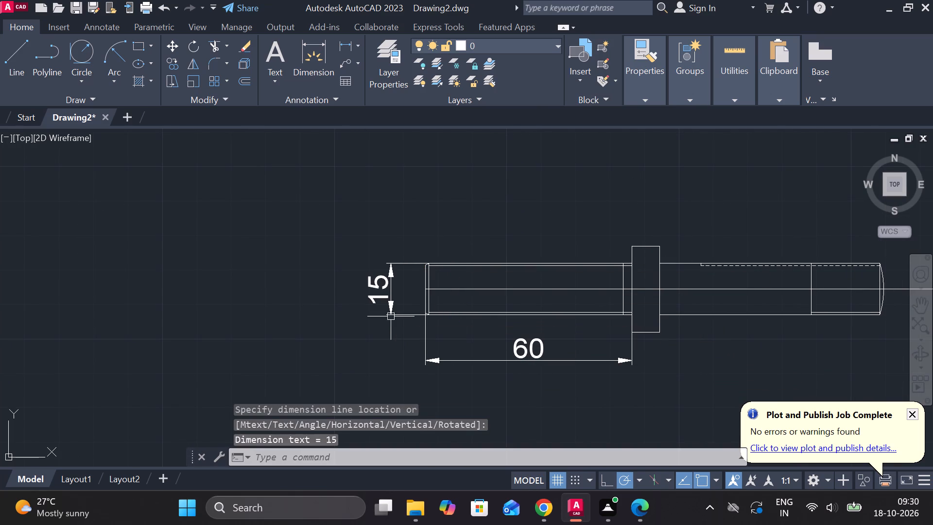
Add a vertical linear dimension for the collar's full height, placed over the long shaft beside the collar.
{"action": "key", "text": "space"}
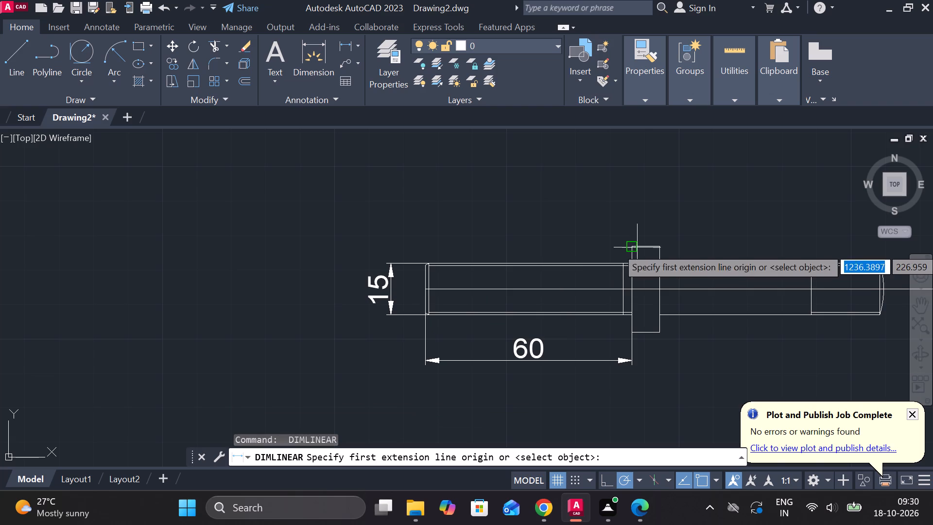
{"action": "left_click", "coordinate": [631, 246]}
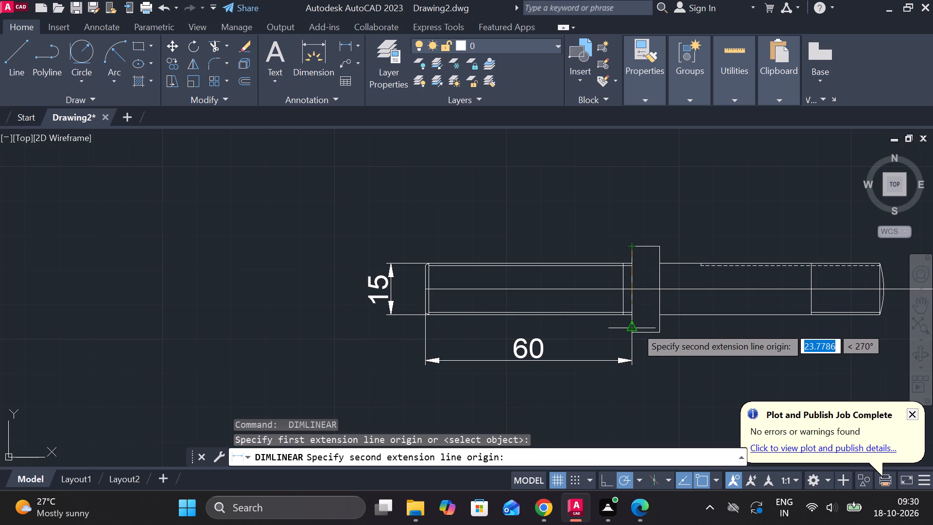
{"action": "left_click", "coordinate": [636, 333]}
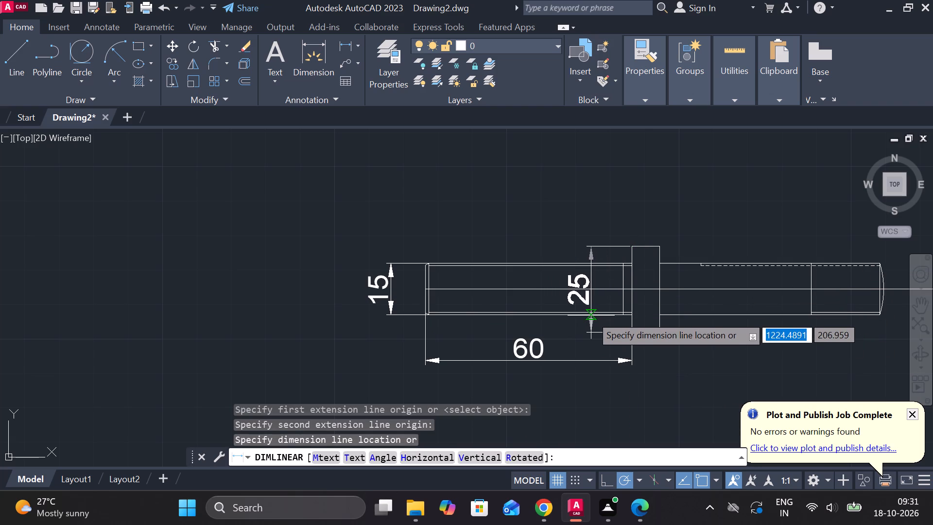
{"action": "left_click", "coordinate": [591, 315]}
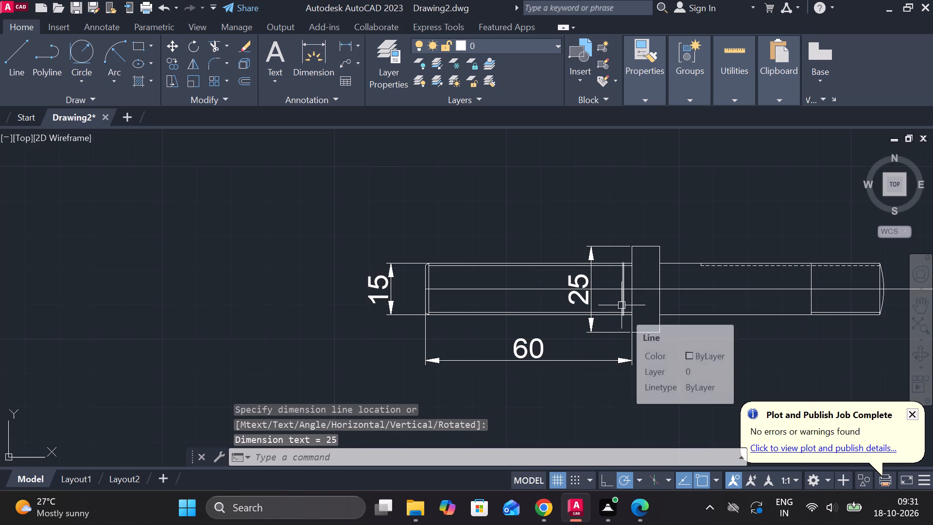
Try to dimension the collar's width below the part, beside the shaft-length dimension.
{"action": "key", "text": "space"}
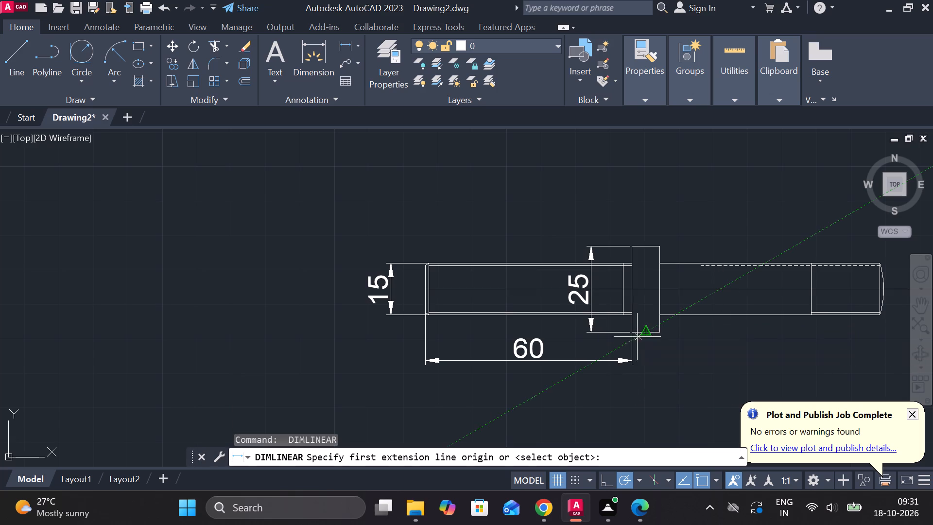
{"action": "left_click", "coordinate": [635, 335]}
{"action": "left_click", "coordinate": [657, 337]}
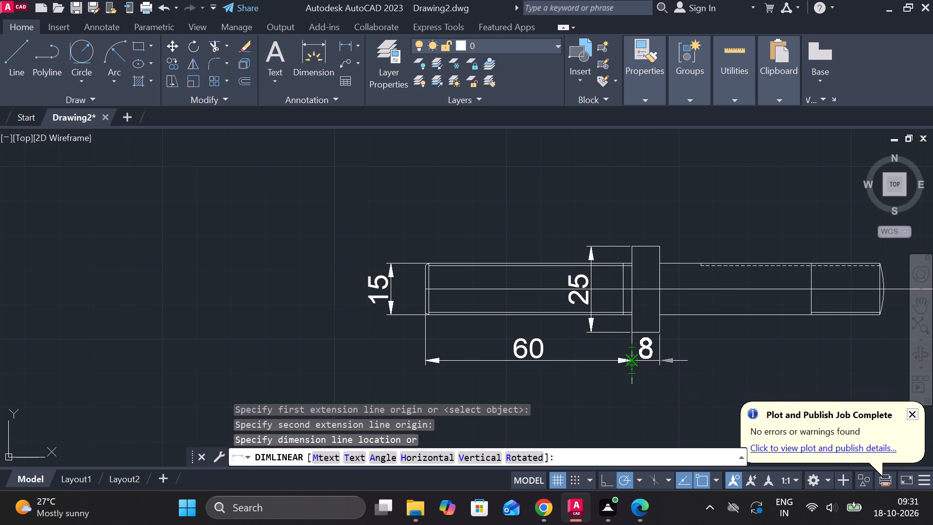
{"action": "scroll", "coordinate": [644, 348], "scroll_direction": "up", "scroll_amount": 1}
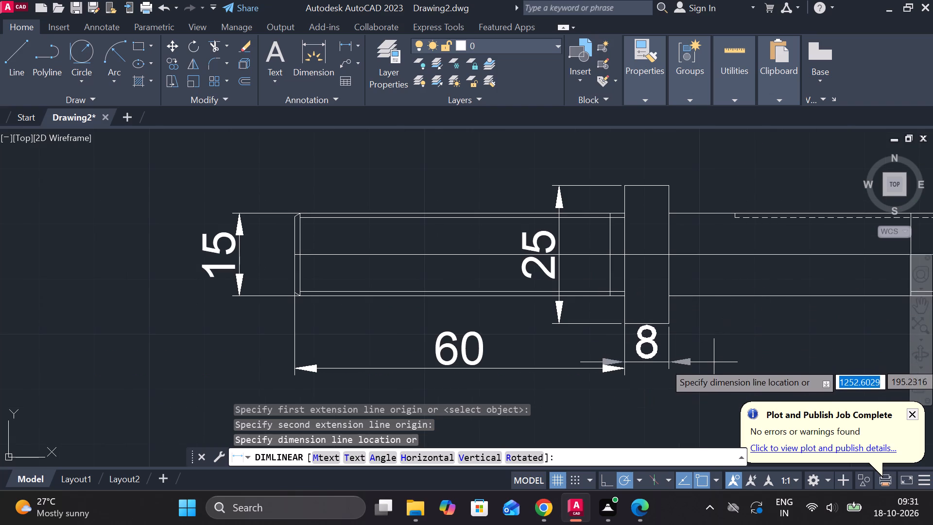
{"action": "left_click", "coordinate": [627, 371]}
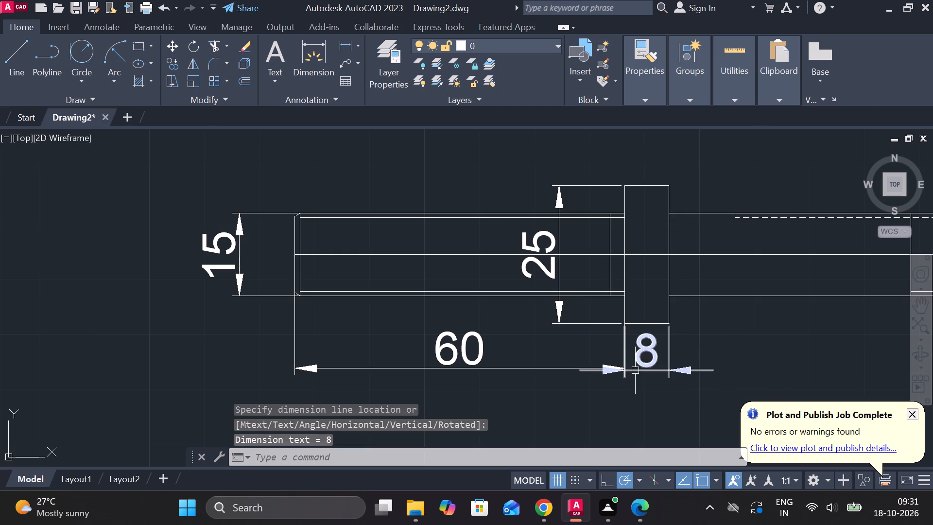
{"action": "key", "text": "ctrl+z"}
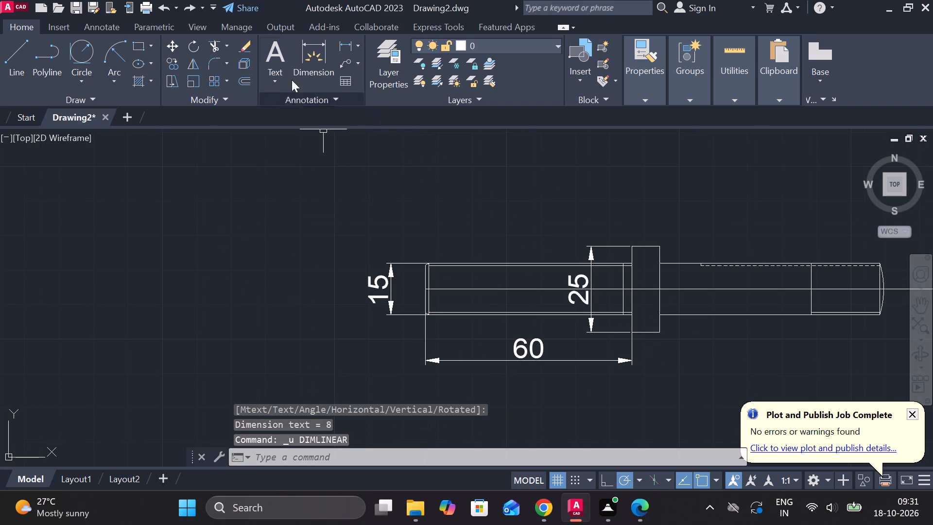
Dimension the collar's width between its lower corners, aligning the dimension line with the shaft-length dimension.
{"action": "left_click", "coordinate": [339, 49]}
{"action": "scroll", "coordinate": [688, 383], "scroll_direction": "up", "scroll_amount": 2}
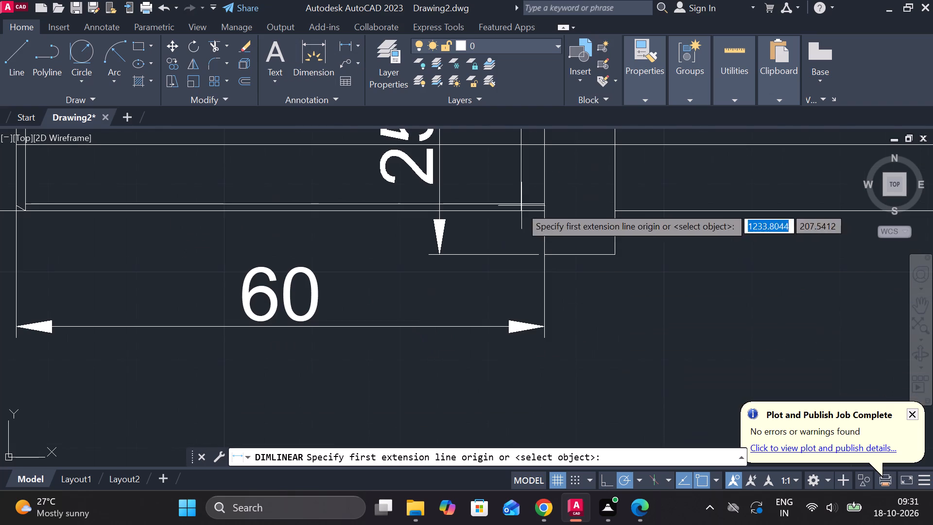
{"action": "left_click", "coordinate": [546, 252]}
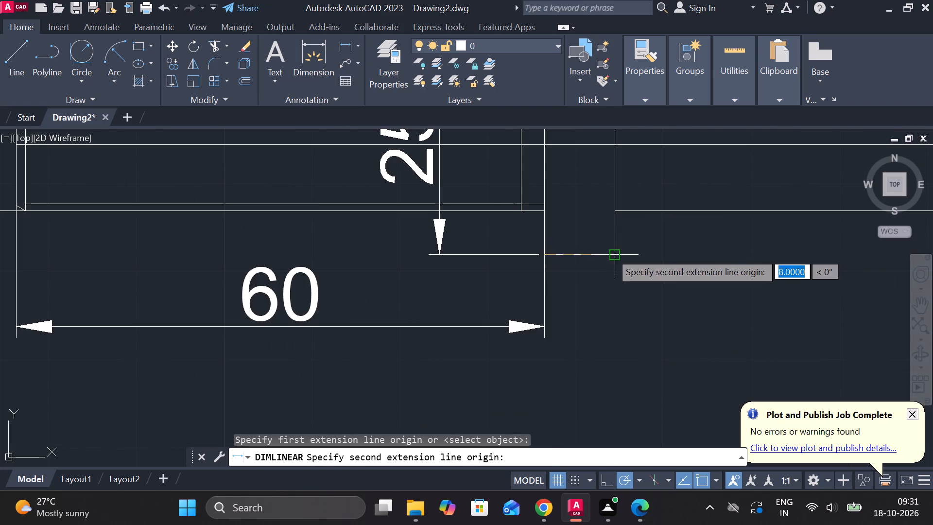
{"action": "left_click", "coordinate": [614, 253]}
{"action": "left_click", "coordinate": [544, 325]}
{"action": "scroll", "coordinate": [634, 312], "scroll_direction": "down", "scroll_amount": 2}
{"action": "middle_click_drag", "start_coordinate": [664, 317], "coordinate": [614, 317]}
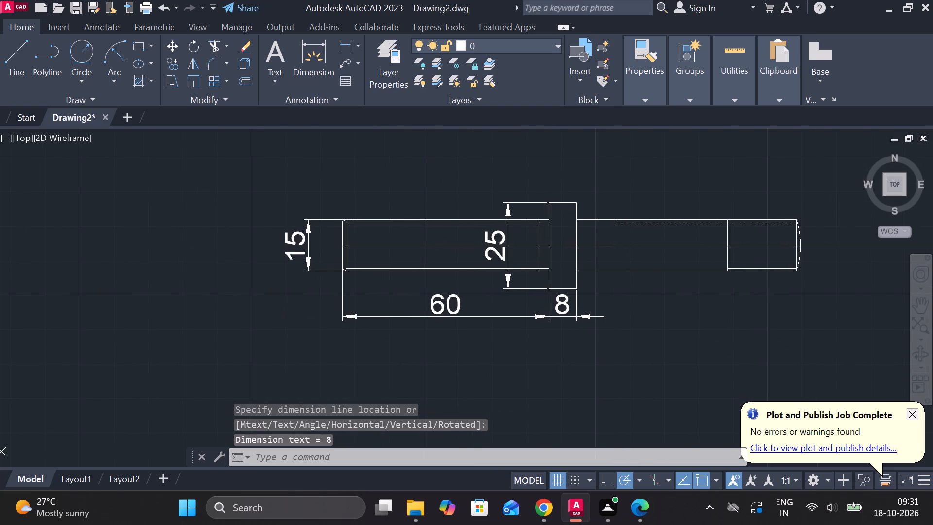
Dimension the part's overall length from the chamfered end to the base of the rounded end, below the existing dimensions.
{"action": "key", "text": "space"}
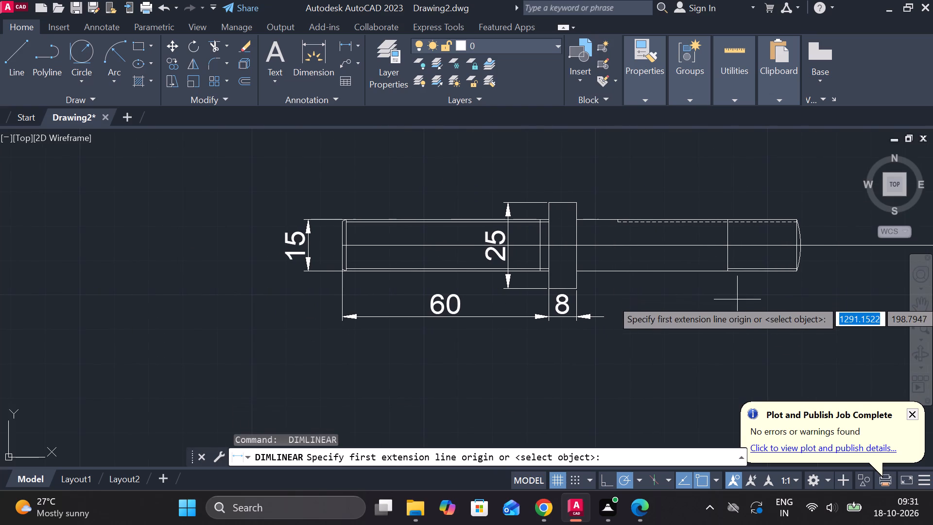
{"action": "left_click", "coordinate": [341, 286]}
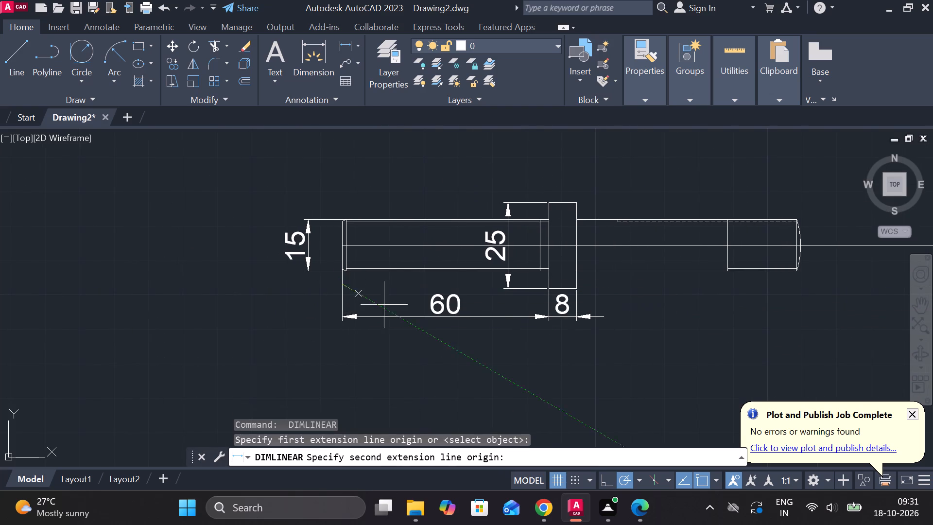
{"action": "left_click", "coordinate": [798, 253]}
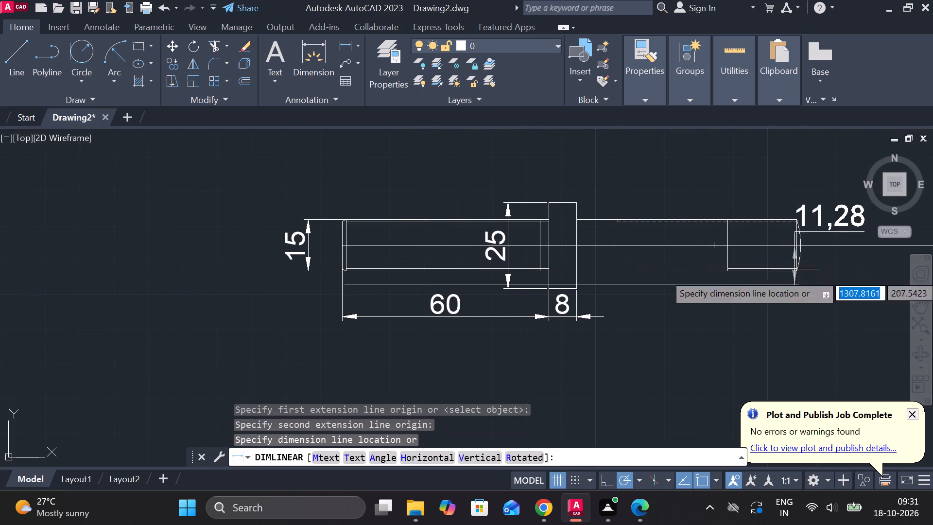
{"action": "scroll", "coordinate": [683, 345], "scroll_direction": "up", "scroll_amount": 1}
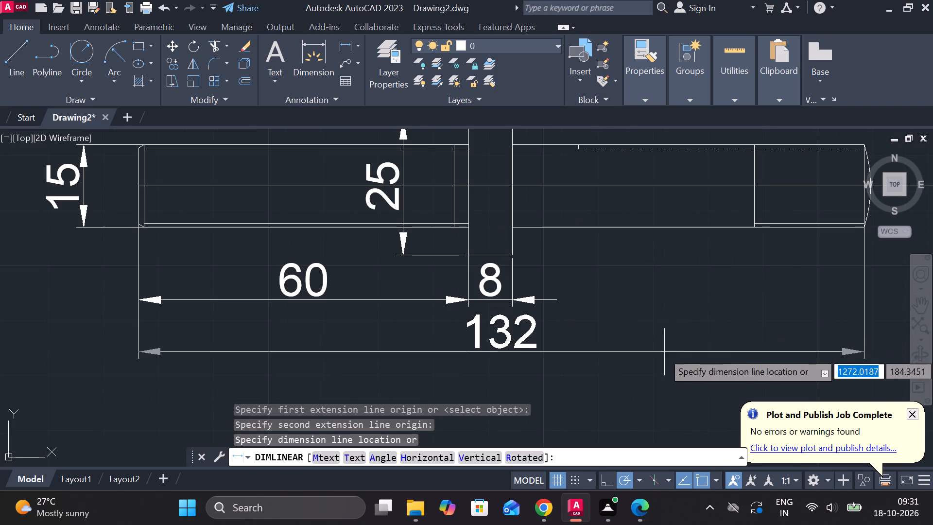
{"action": "left_click", "coordinate": [640, 356]}
{"action": "scroll", "coordinate": [657, 347], "scroll_direction": "down", "scroll_amount": 1}
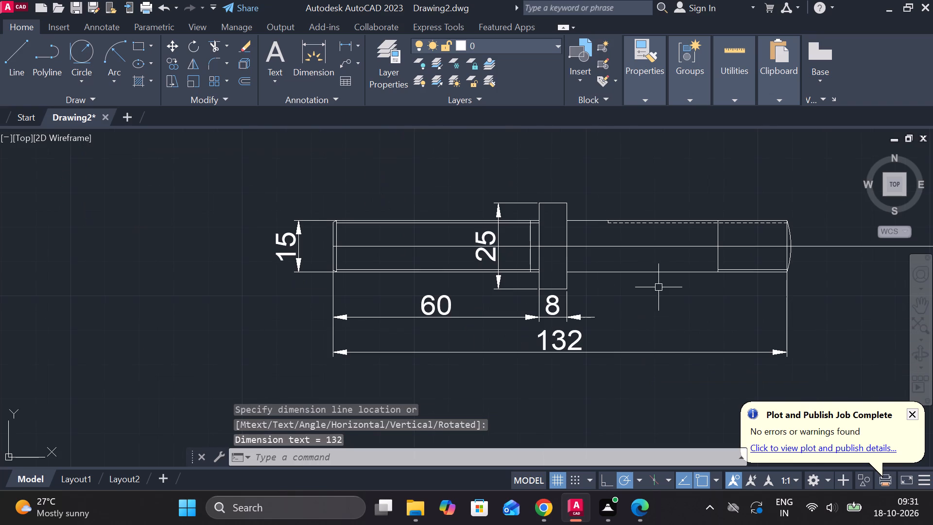
Add a horizontal linear dimension for the end section beside the rounded end, placed above the part.
{"action": "middle_click_drag", "start_coordinate": [635, 270], "coordinate": [591, 342]}
{"action": "key", "text": "space"}
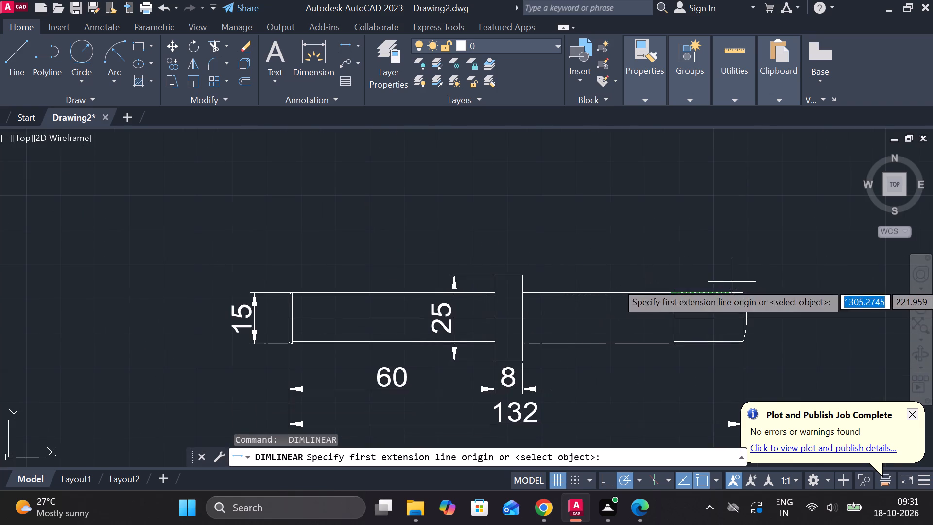
{"action": "left_click", "coordinate": [738, 294]}
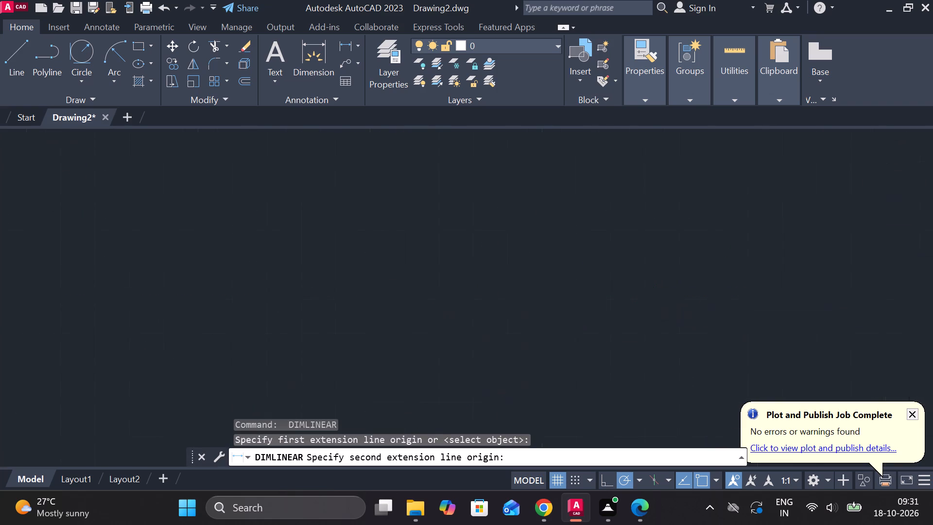
{"action": "left_click", "coordinate": [674, 292]}
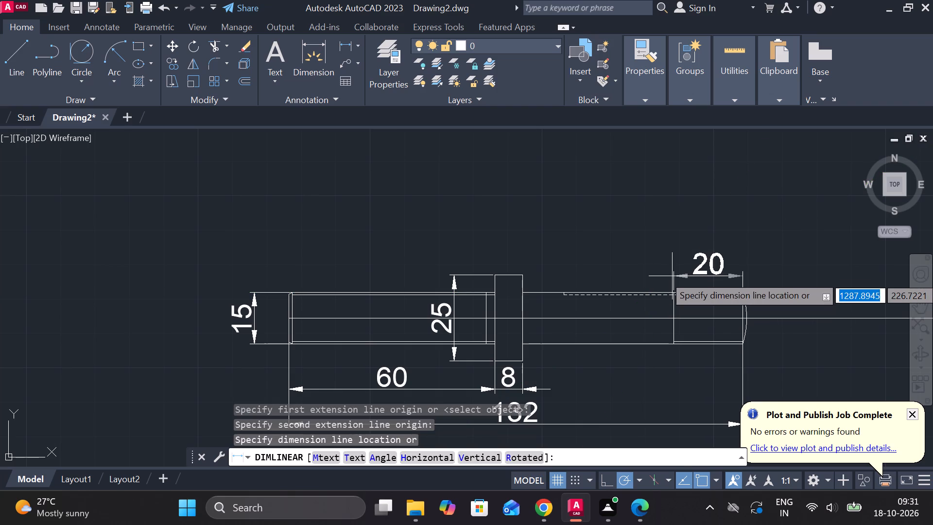
{"action": "left_click", "coordinate": [671, 271]}
Dimension the horizontal distance from the collar's upper corner to the start of the dashed keyway line, above the part.
{"action": "key", "text": "space"}
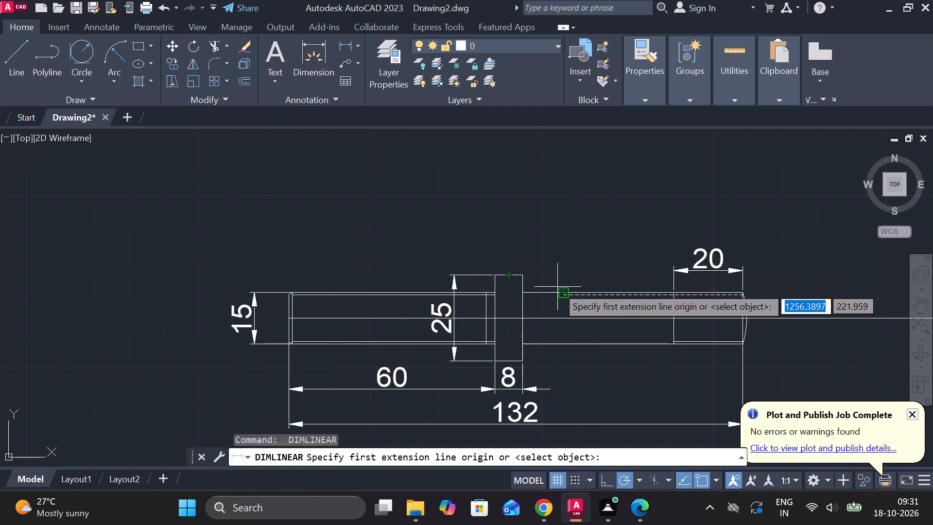
{"action": "left_click", "coordinate": [557, 287]}
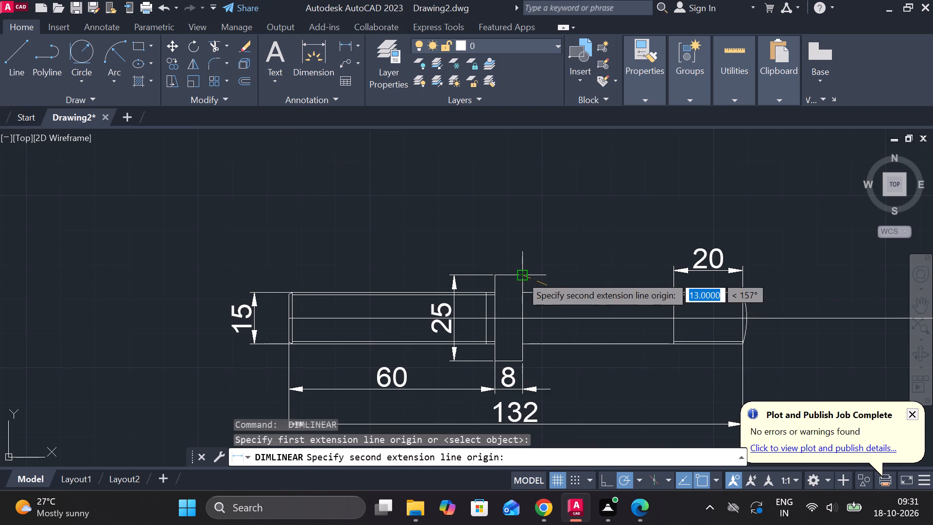
{"action": "left_click", "coordinate": [521, 276]}
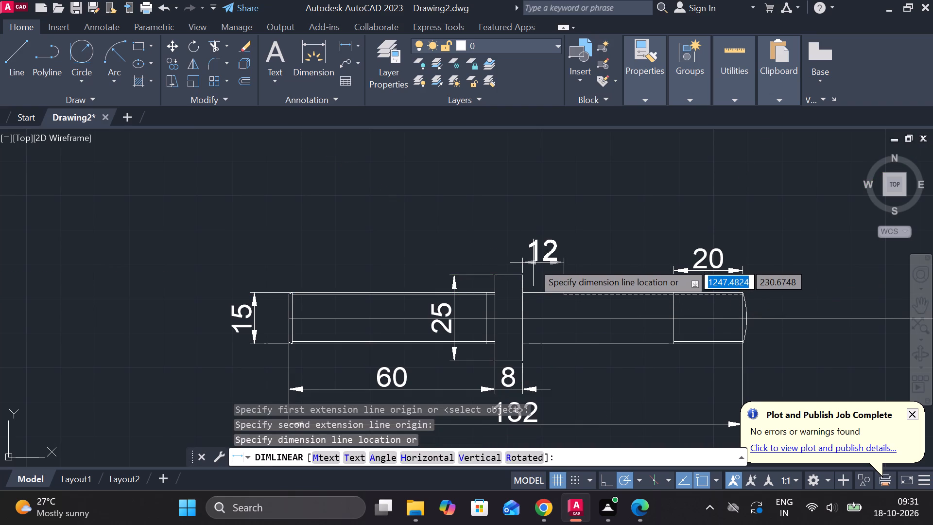
{"action": "left_click", "coordinate": [534, 260]}
Place a multileader pointing at the dashed keyway line, landing above the collar-to-keyway dimension, with a text height of 6.
{"action": "middle_click_drag", "start_coordinate": [405, 255], "coordinate": [461, 256]}
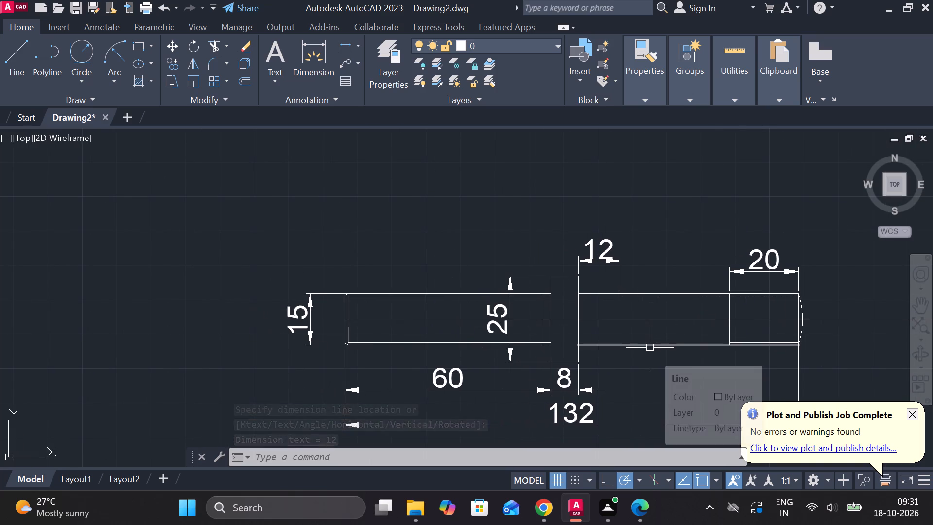
{"action": "middle_click_drag", "start_coordinate": [650, 348], "coordinate": [566, 262]}
{"action": "scroll", "coordinate": [570, 255], "scroll_direction": "down", "scroll_amount": 1}
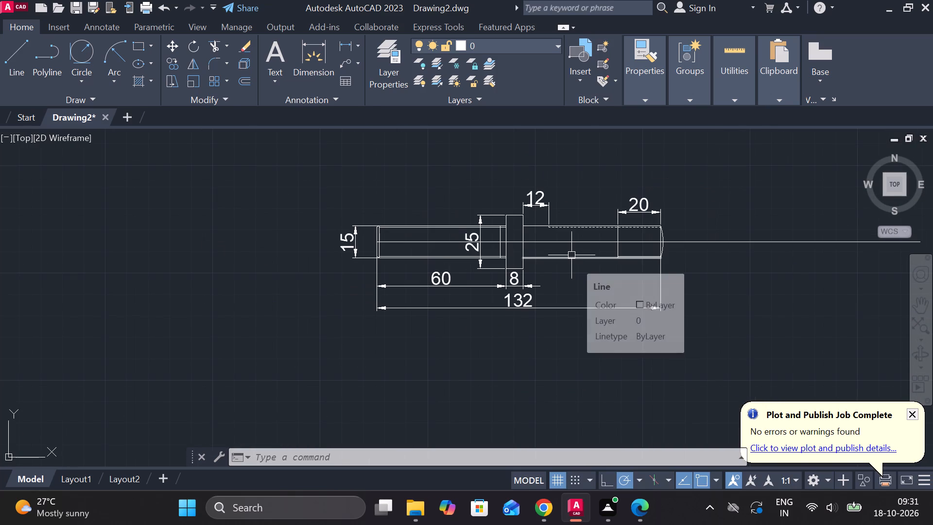
{"action": "middle_click_drag", "start_coordinate": [571, 255], "coordinate": [558, 277]}
{"action": "scroll", "coordinate": [556, 275], "scroll_direction": "up", "scroll_amount": 1}
{"action": "middle_click_drag", "start_coordinate": [557, 275], "coordinate": [569, 340]}
{"action": "left_click", "coordinate": [340, 56]}
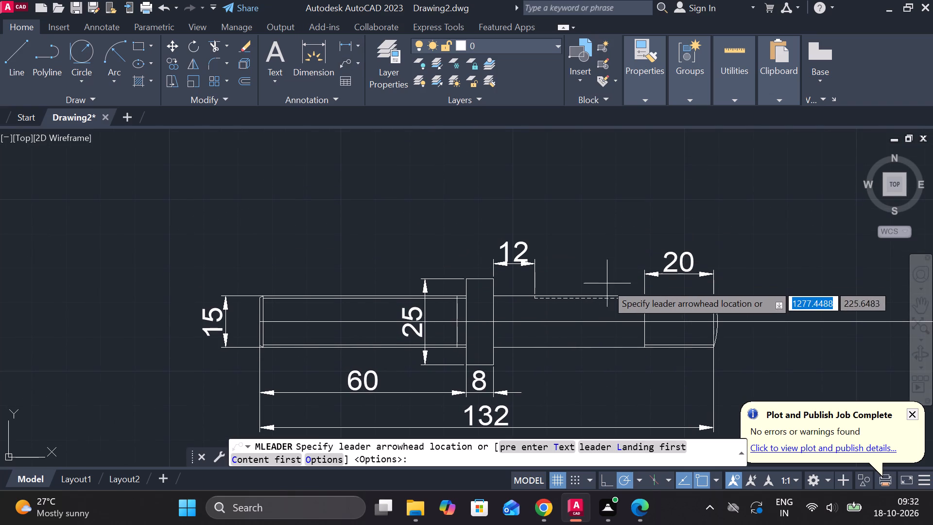
{"action": "left_click", "coordinate": [603, 291]}
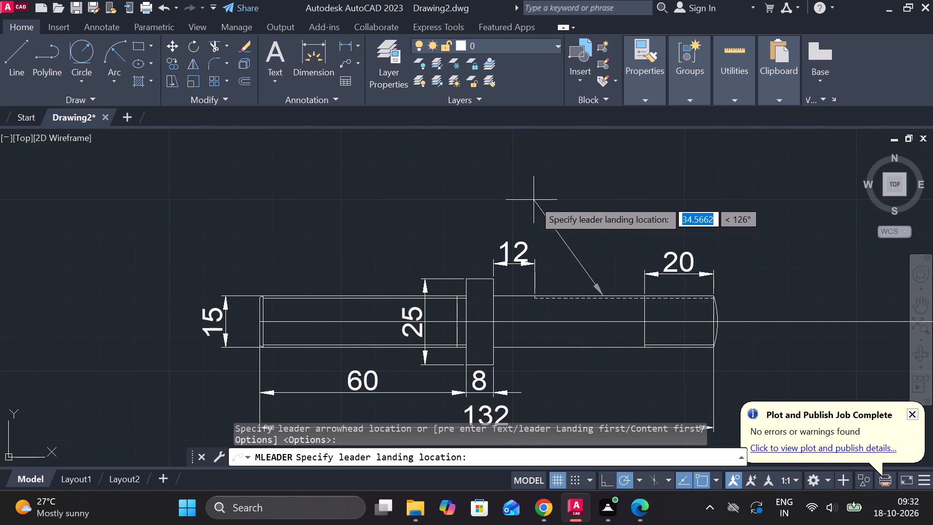
{"action": "left_click", "coordinate": [534, 200]}
{"action": "key", "text": "k"}
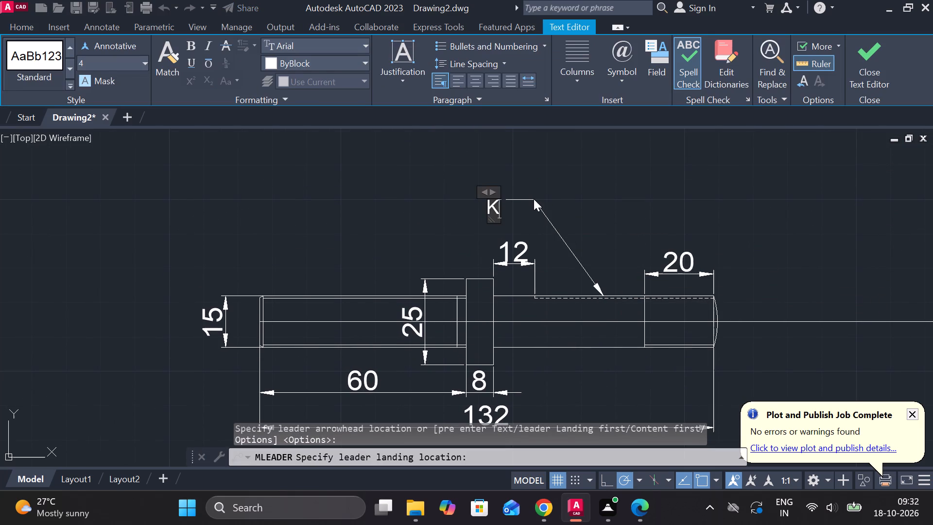
{"action": "left_click", "coordinate": [135, 62]}
{"action": "key", "text": "BackSpace"}
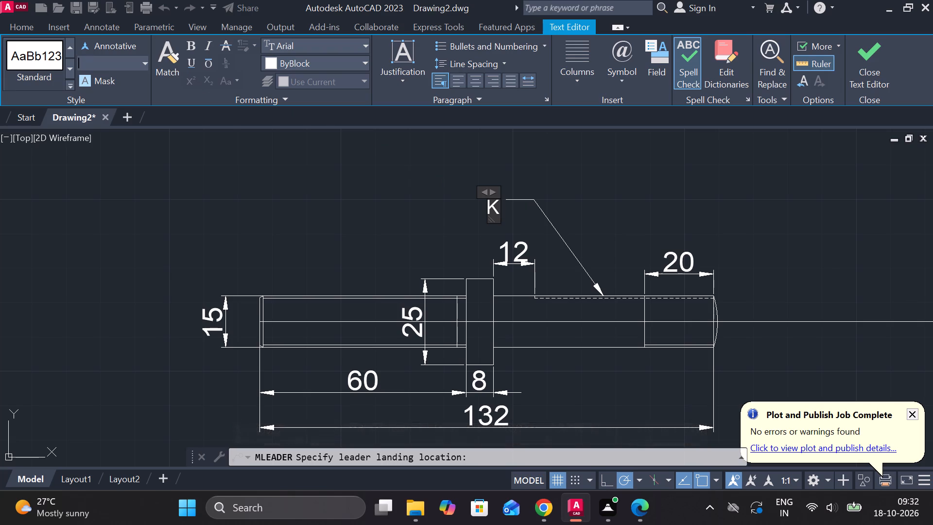
{"action": "key", "text": "6"}
{"action": "key", "text": "Return"}
{"action": "key", "text": "BackSpace"}
{"action": "left_click", "coordinate": [133, 66]}
{"action": "key", "text": "6"}
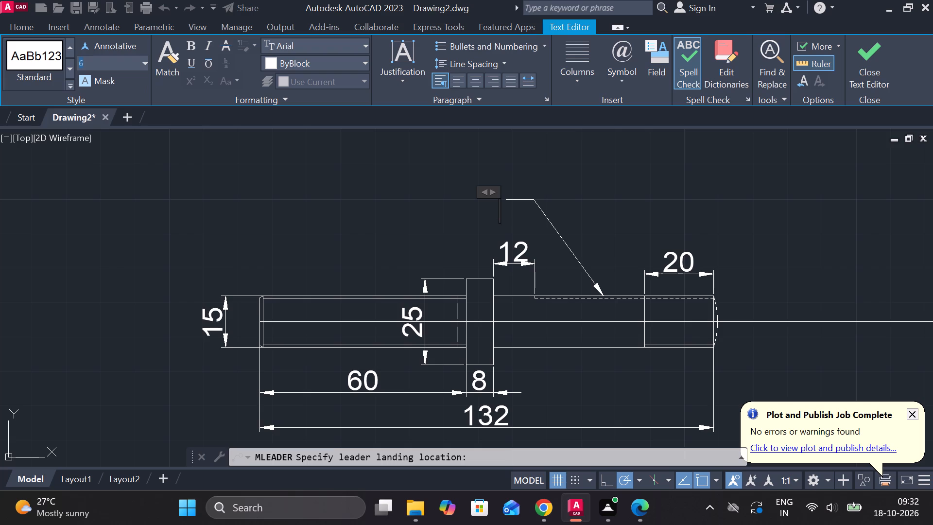
{"action": "key", "text": "Return"}
Enter "KEY WAY,5*2.5" as the leader's label and finish the text.
{"action": "key", "text": "k"}
{"action": "type", "text": "EY"}
{"action": "key", "text": "space"}
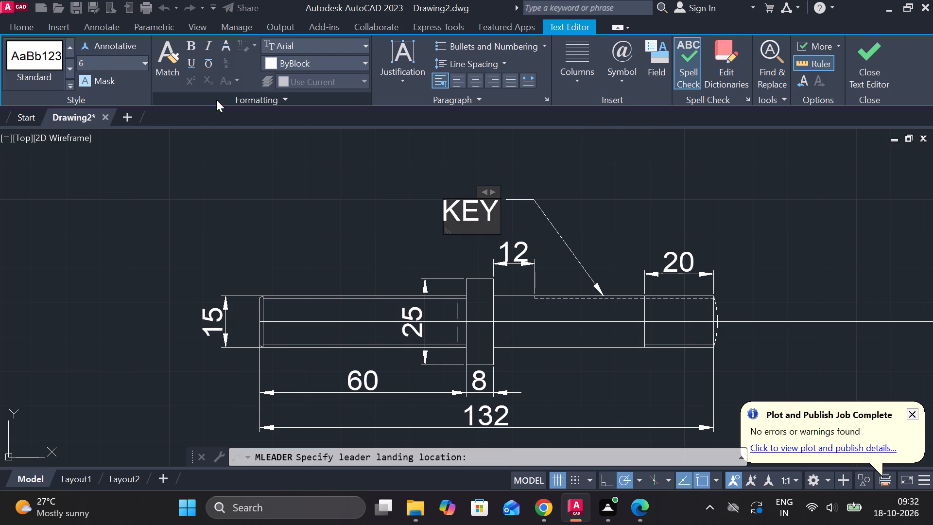
{"action": "type", "text": "WAY"}
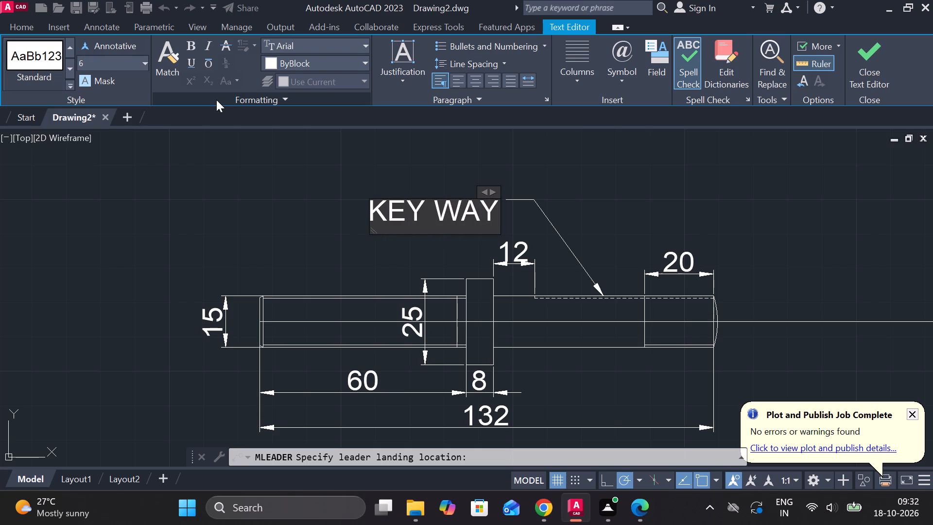
{"action": "key", "text": "comma"}
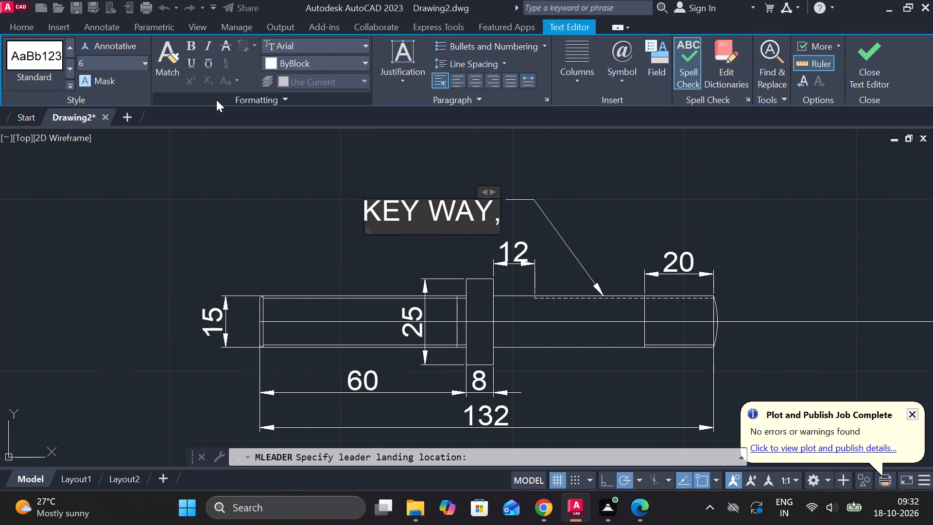
{"action": "key", "text": "5"}
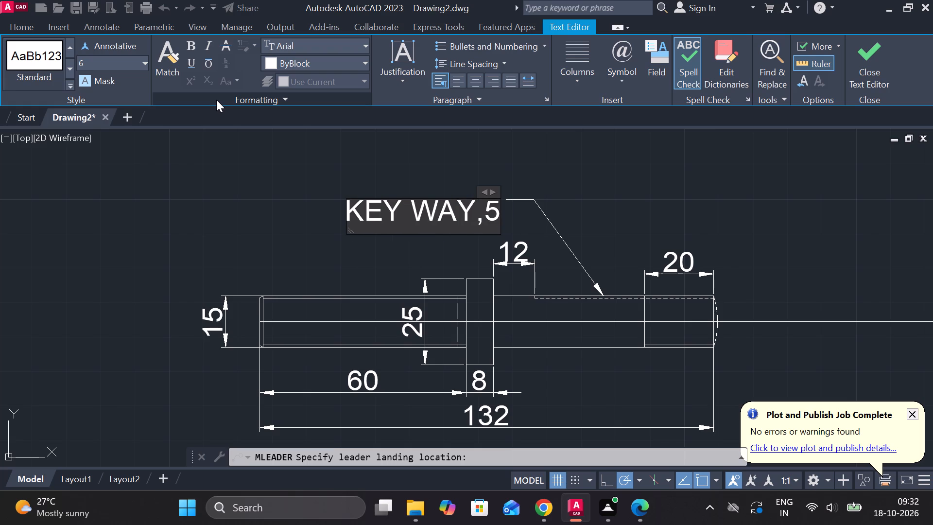
{"action": "key", "text": "shift+asterisk"}
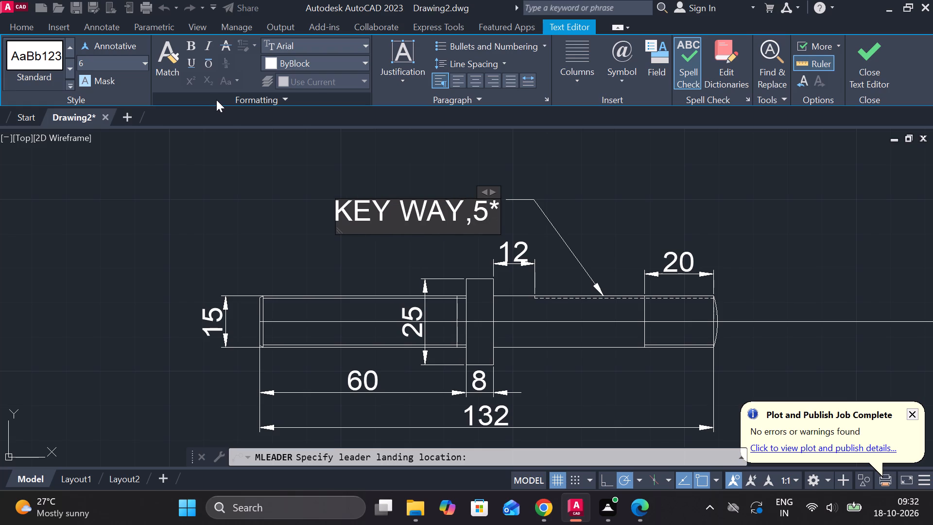
{"action": "type", "text": "2.5"}
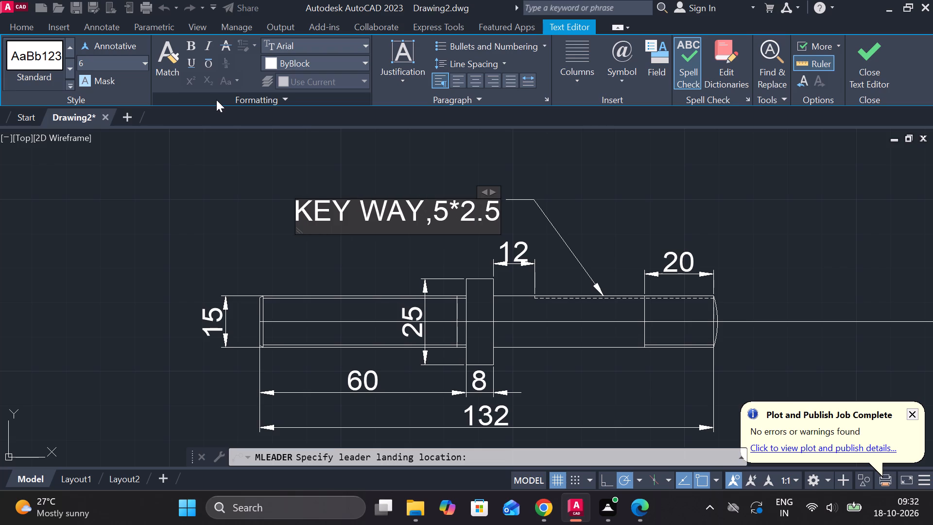
{"action": "left_click", "coordinate": [879, 40]}
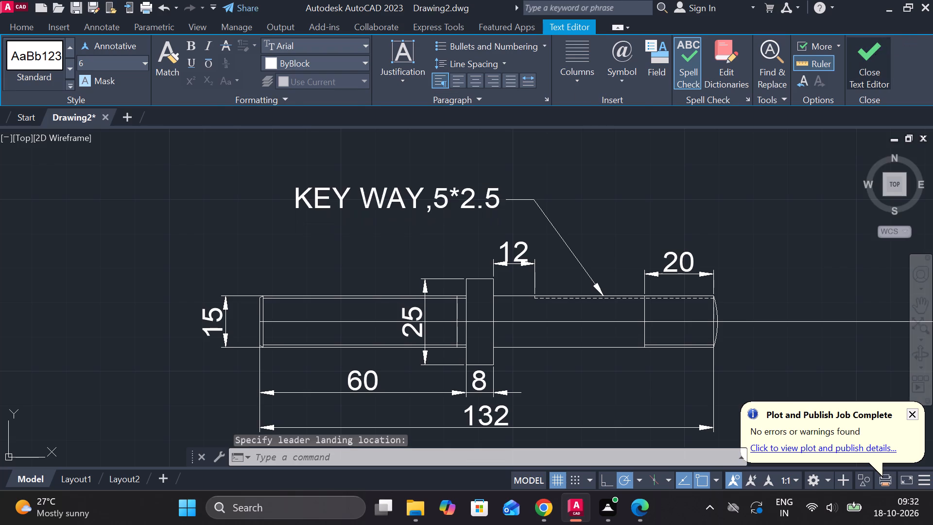
Add the prefix M to the 15 dimension at the chamfered shaft end.
{"action": "scroll", "coordinate": [582, 263], "scroll_direction": "down", "scroll_amount": 2}
{"action": "scroll", "coordinate": [611, 297], "scroll_direction": "up", "scroll_amount": 1}
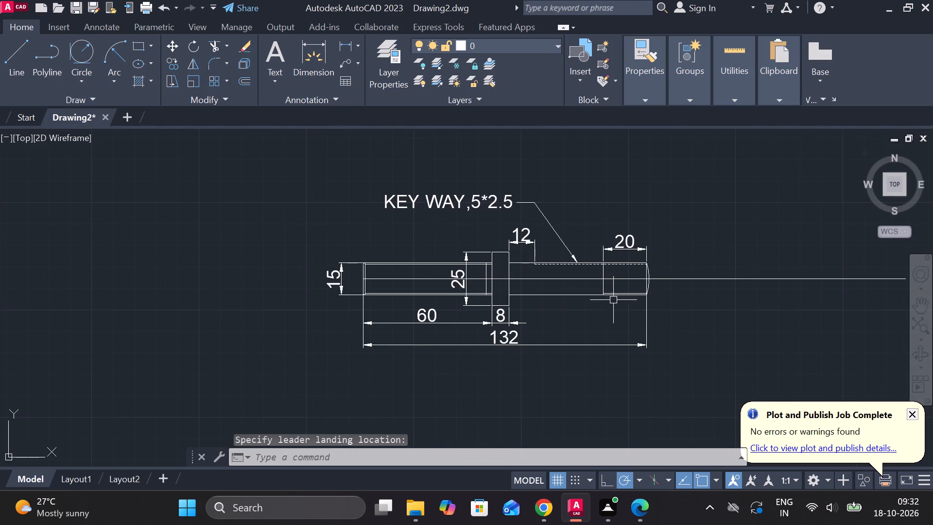
{"action": "middle_click_drag", "start_coordinate": [704, 299], "coordinate": [653, 297]}
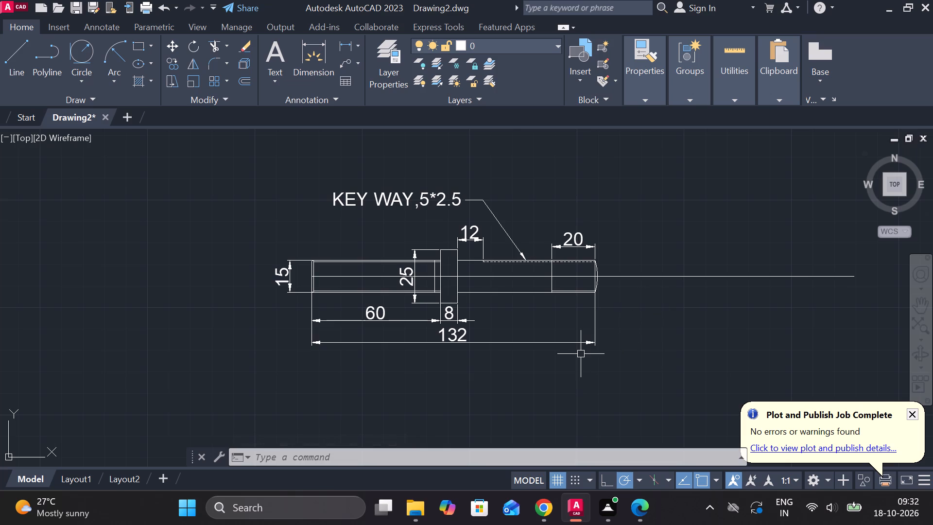
{"action": "middle_click_drag", "start_coordinate": [681, 306], "coordinate": [651, 304]}
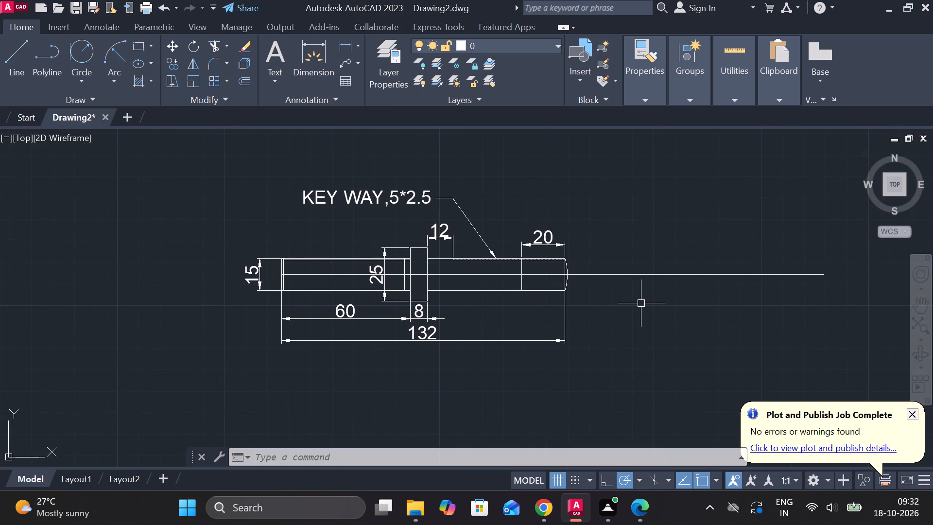
{"action": "middle_click_drag", "start_coordinate": [342, 267], "coordinate": [408, 262]}
{"action": "scroll", "coordinate": [309, 283], "scroll_direction": "up", "scroll_amount": 2}
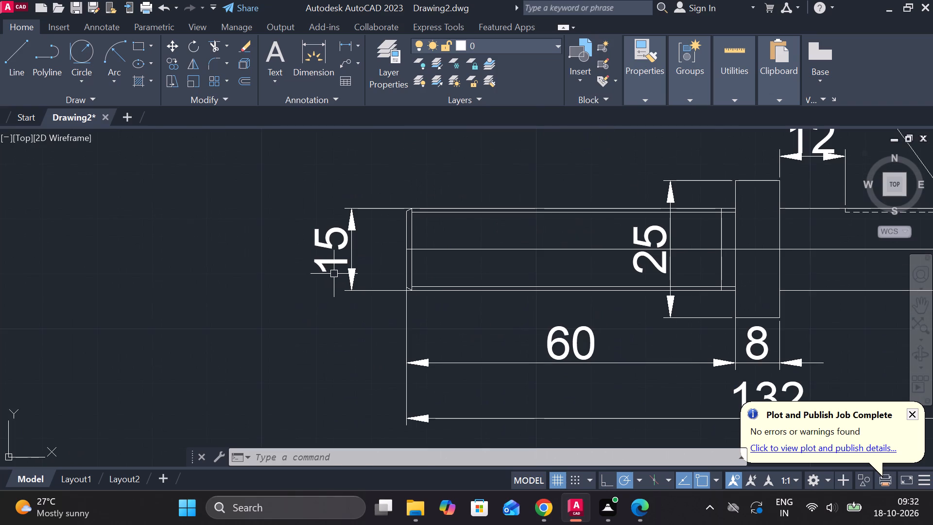
{"action": "double_click", "coordinate": [331, 257]}
{"action": "double_click", "coordinate": [331, 241]}
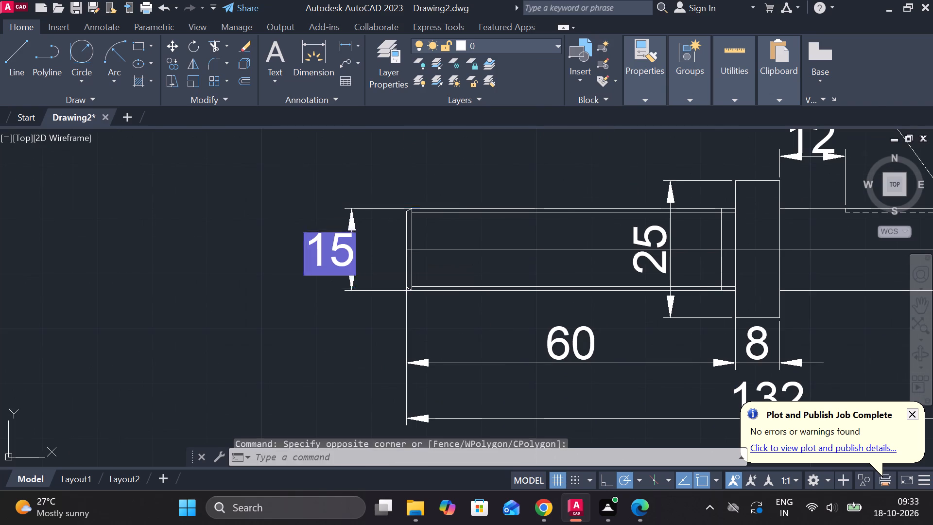
{"action": "key", "text": "m"}
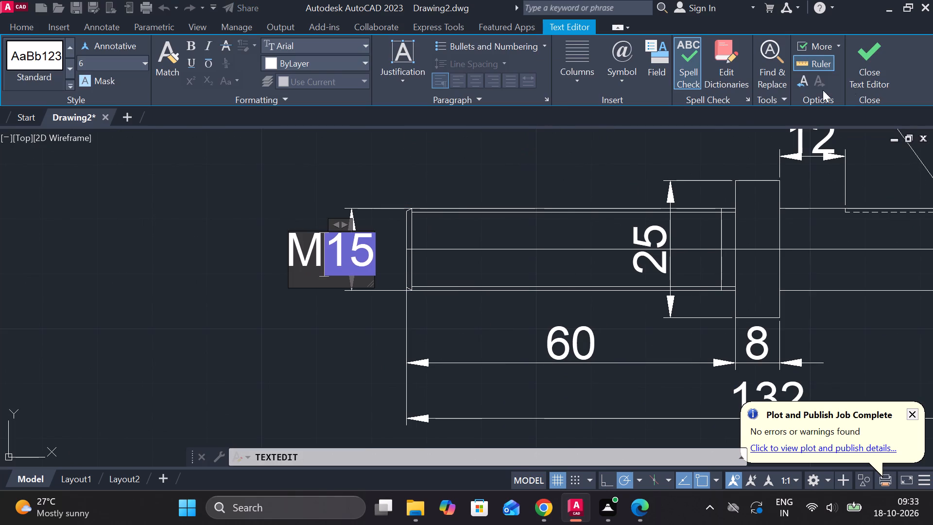
{"action": "left_click", "coordinate": [868, 73]}
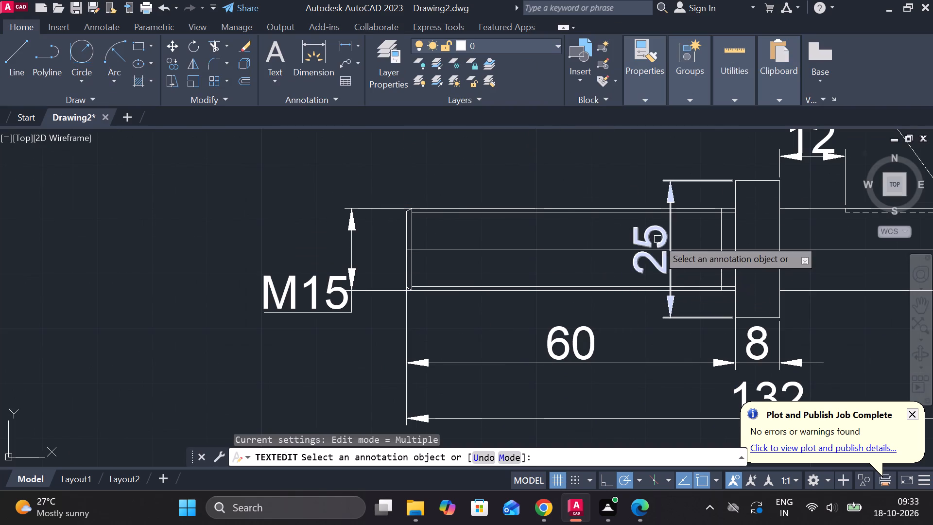
Add a diameter symbol before the collar's 25 dimension text and end text editing.
{"action": "double_click", "coordinate": [657, 239]}
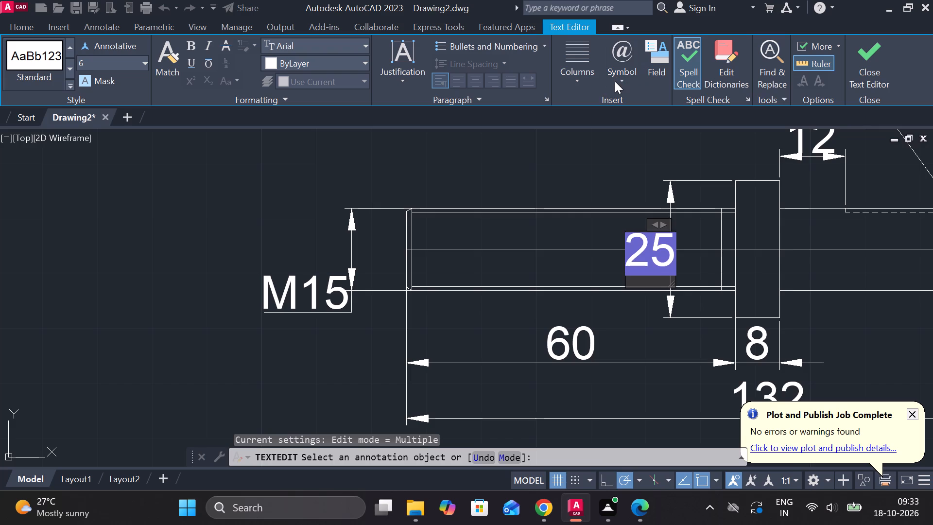
{"action": "left_click", "coordinate": [615, 81]}
{"action": "left_click", "coordinate": [650, 131]}
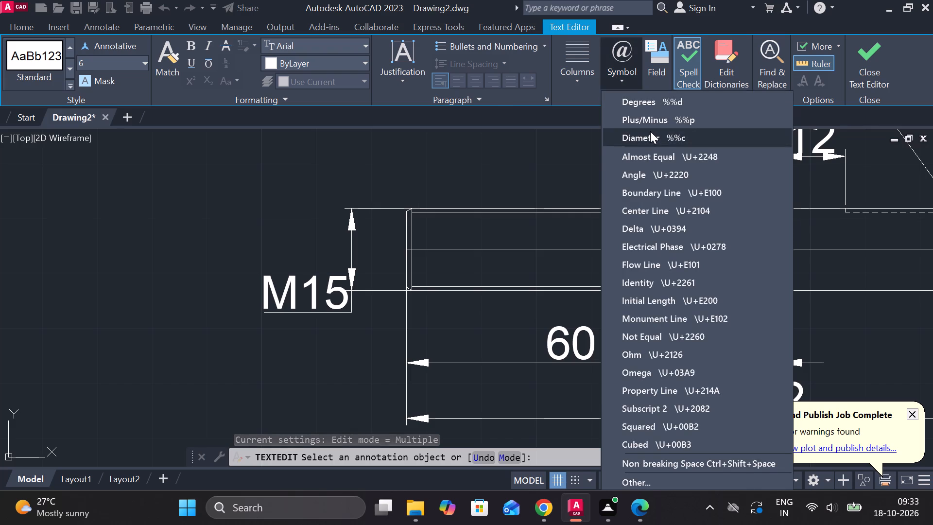
{"action": "left_click", "coordinate": [860, 45]}
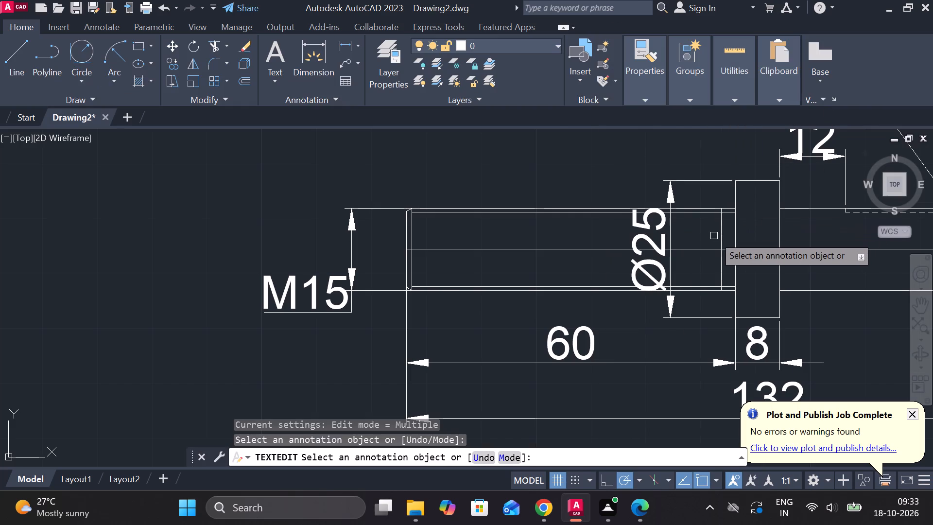
{"action": "scroll", "coordinate": [714, 236], "scroll_direction": "down", "scroll_amount": 1}
{"action": "middle_click_drag", "start_coordinate": [763, 244], "coordinate": [442, 216]}
{"action": "middle_click_drag", "start_coordinate": [469, 219], "coordinate": [384, 227]}
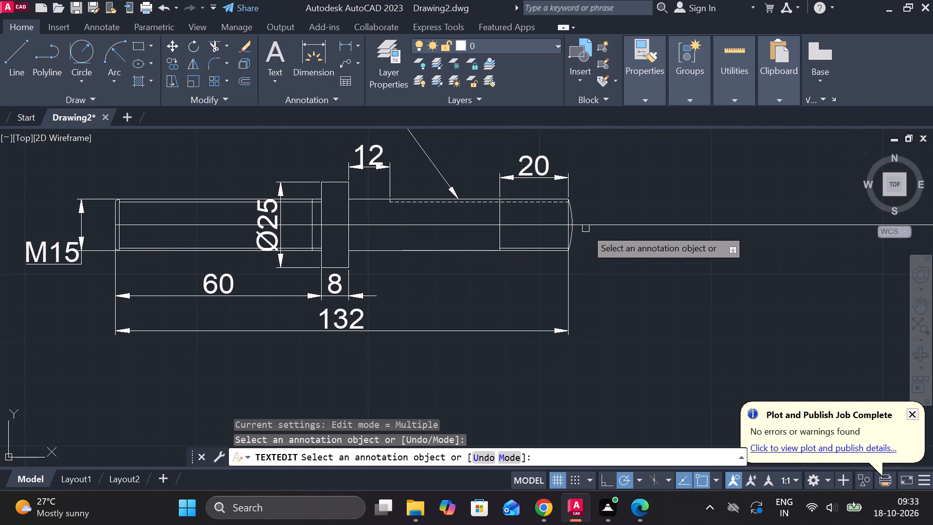
{"action": "key", "text": "Escape"}
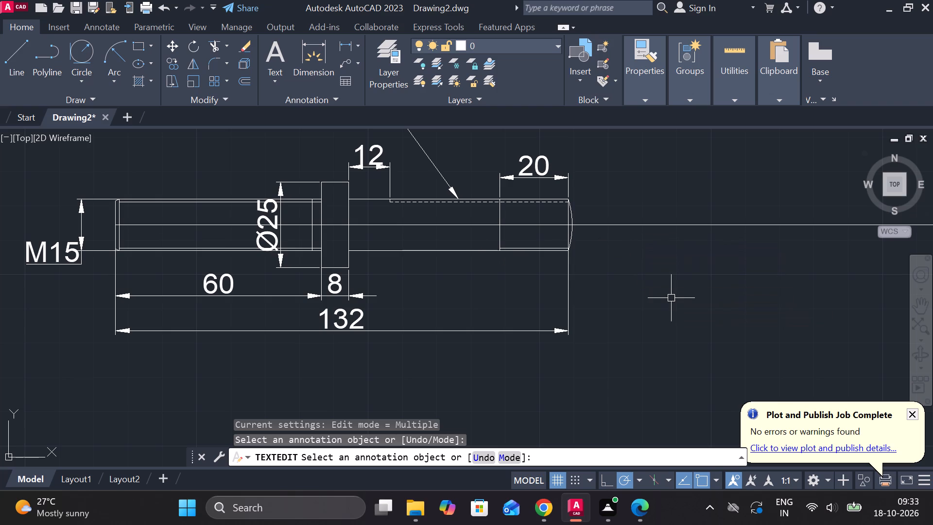
Draw a closed 2 by 32 upright rectangle with lines, centred on the centreline beyond the shaft's rounded end.
{"action": "key", "text": "l"}
{"action": "key", "text": "Return"}
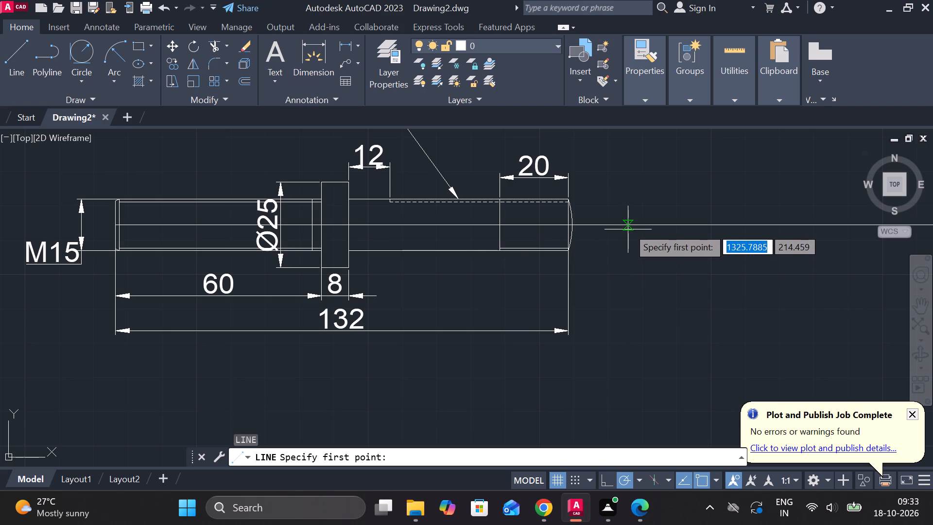
{"action": "left_click", "coordinate": [650, 222]}
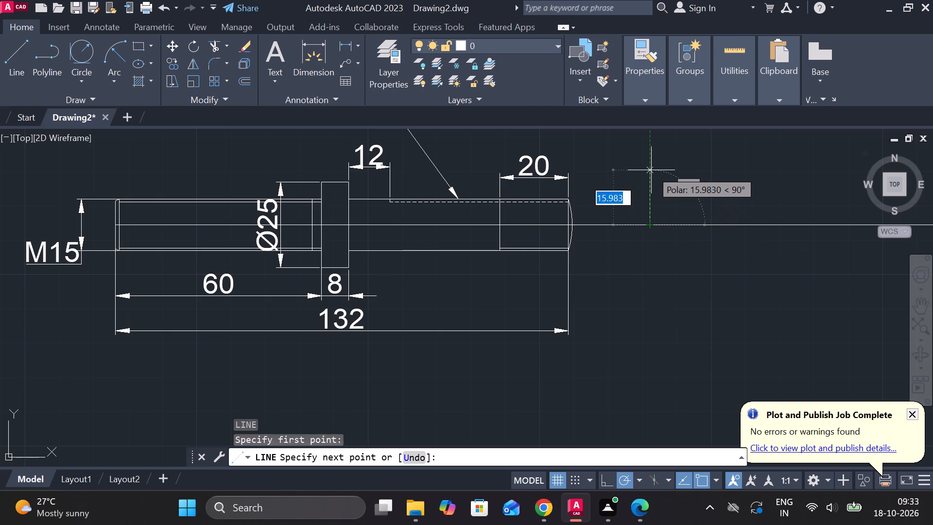
{"action": "type", "text": "16"}
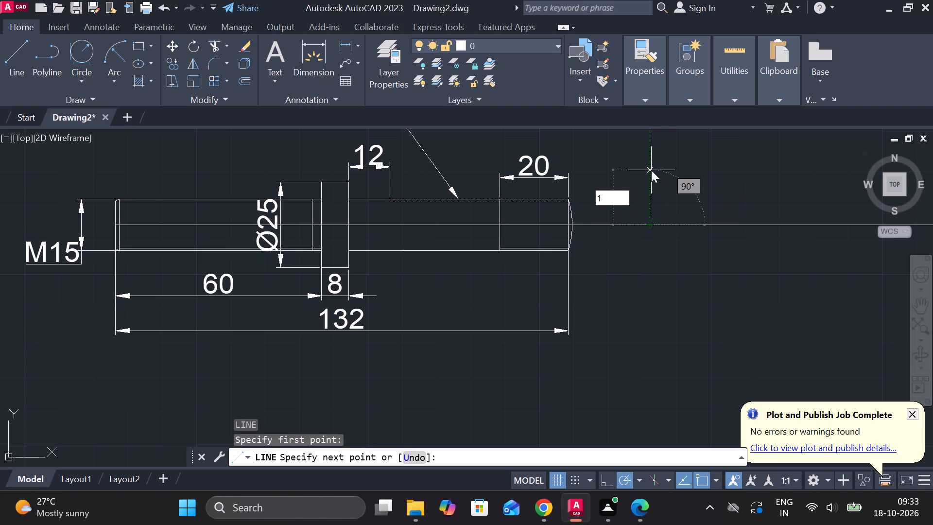
{"action": "key", "text": "Return"}
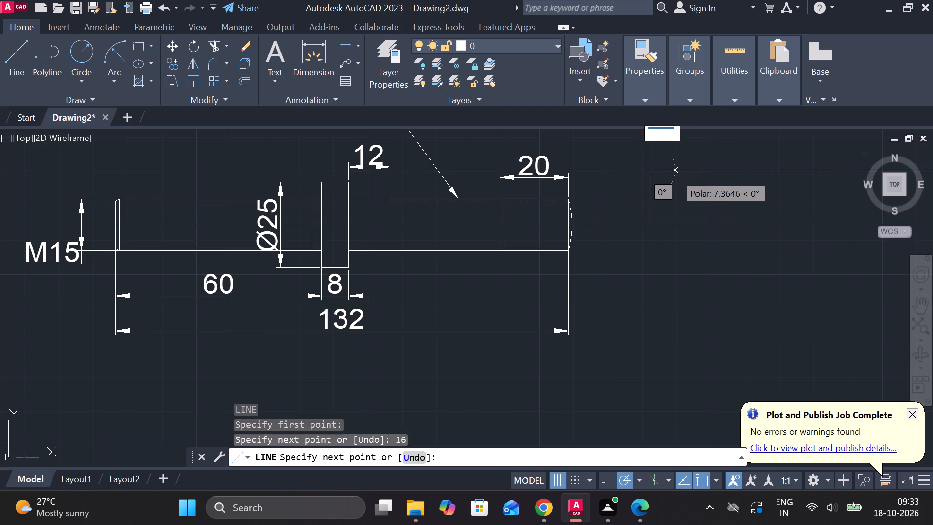
{"action": "type", "text": "2"}
{"action": "key", "text": "space"}
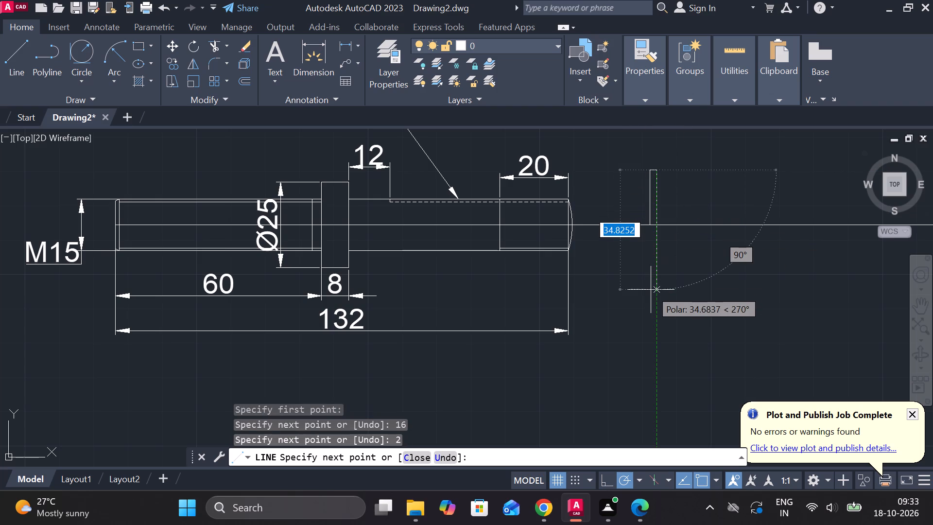
{"action": "type", "text": "32"}
{"action": "key", "text": "space"}
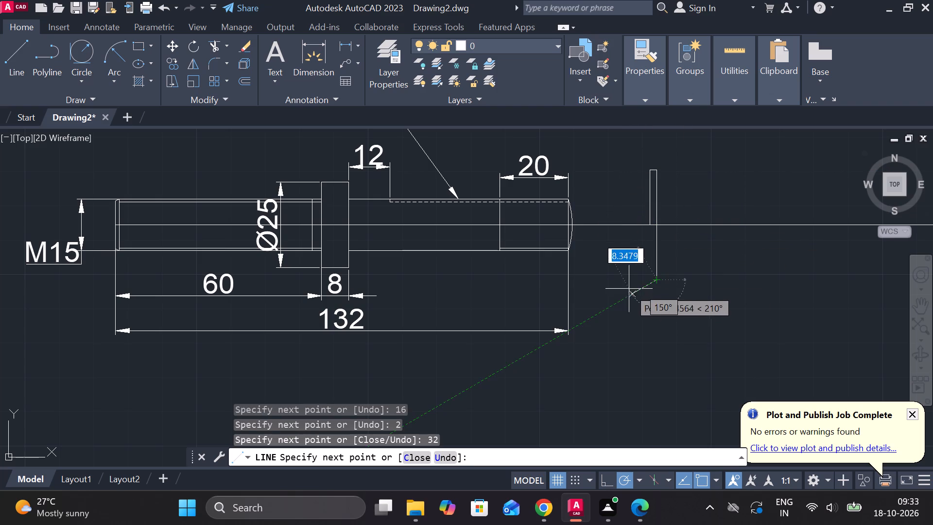
{"action": "type", "text": "2"}
{"action": "key", "text": "space"}
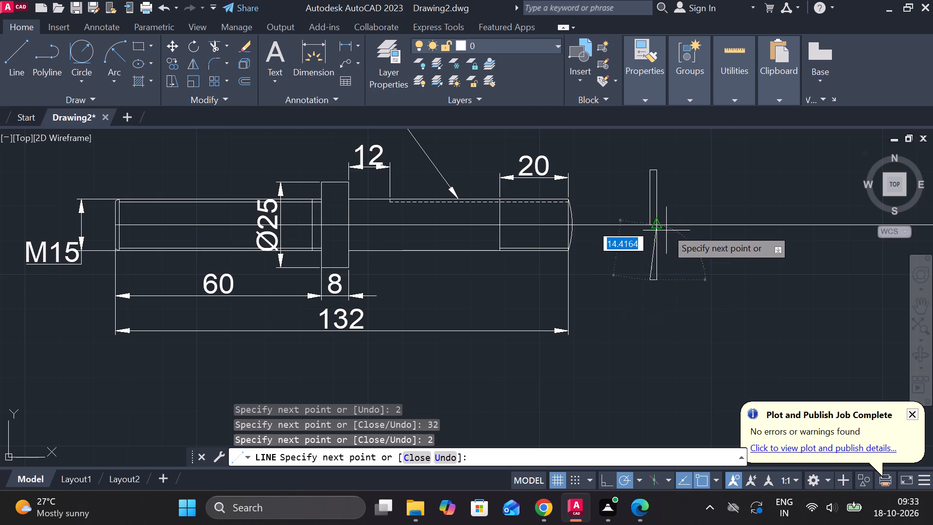
{"action": "scroll", "coordinate": [620, 220], "scroll_direction": "up", "scroll_amount": 1}
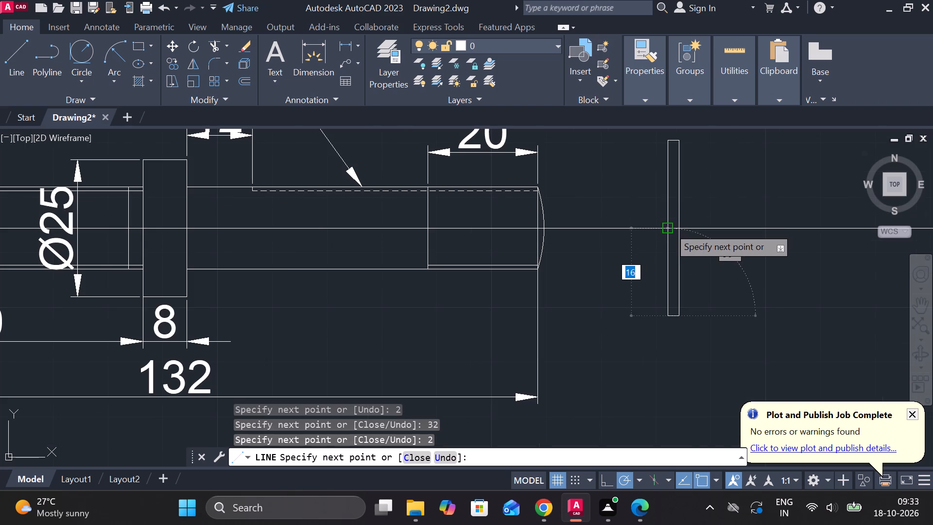
{"action": "left_click", "coordinate": [669, 227]}
{"action": "key", "text": "Escape"}
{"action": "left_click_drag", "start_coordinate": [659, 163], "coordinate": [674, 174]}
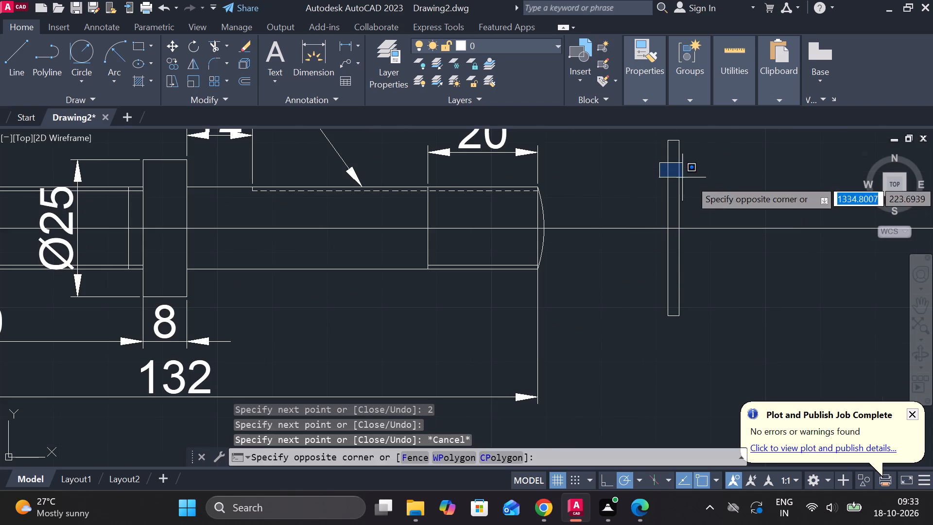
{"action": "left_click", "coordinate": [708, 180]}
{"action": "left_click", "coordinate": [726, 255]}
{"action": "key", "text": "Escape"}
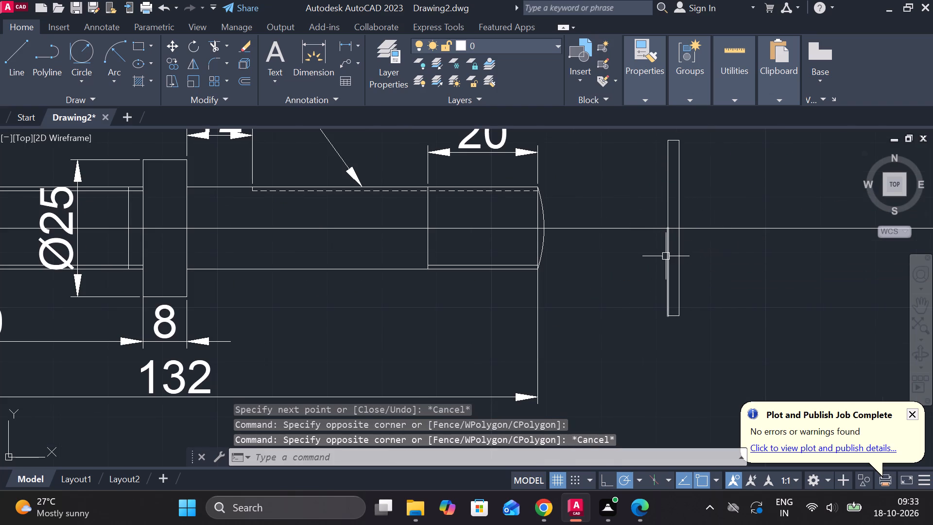
Join the two halves of the thin rectangle's left edge into one line.
{"action": "left_click", "coordinate": [668, 254]}
{"action": "left_click", "coordinate": [667, 213]}
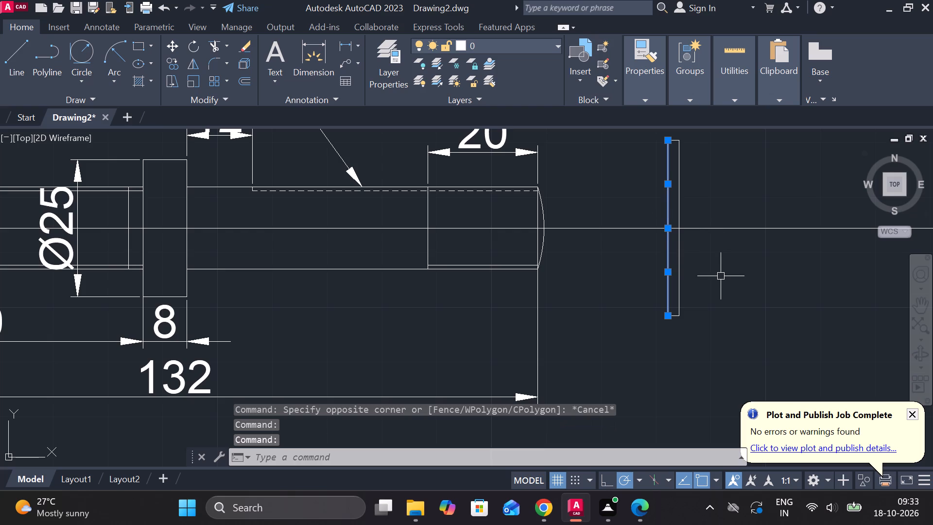
{"action": "key", "text": "j"}
{"action": "key", "text": "Return"}
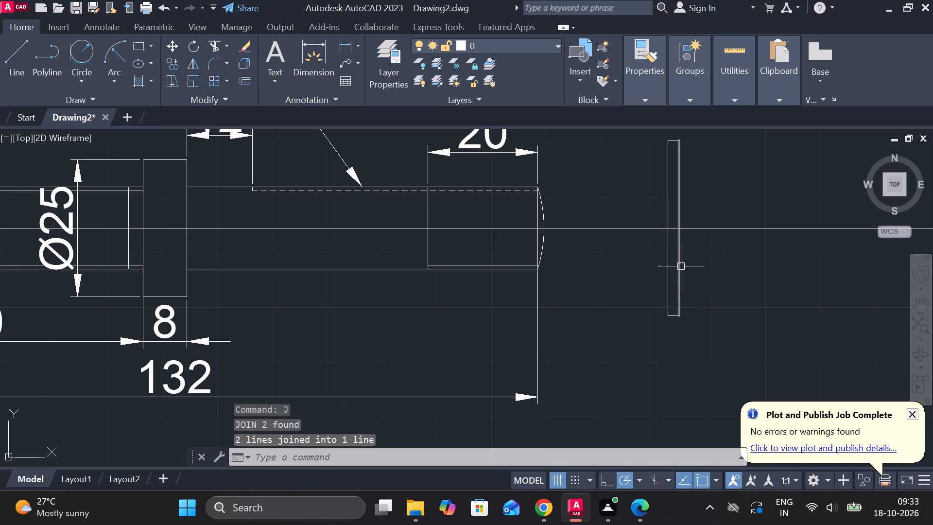
Draw a 15 by 32 rectangle with lines to the right of the thin one, aligned with its top and bottom edges.
{"action": "middle_click_drag", "start_coordinate": [744, 283], "coordinate": [663, 324]}
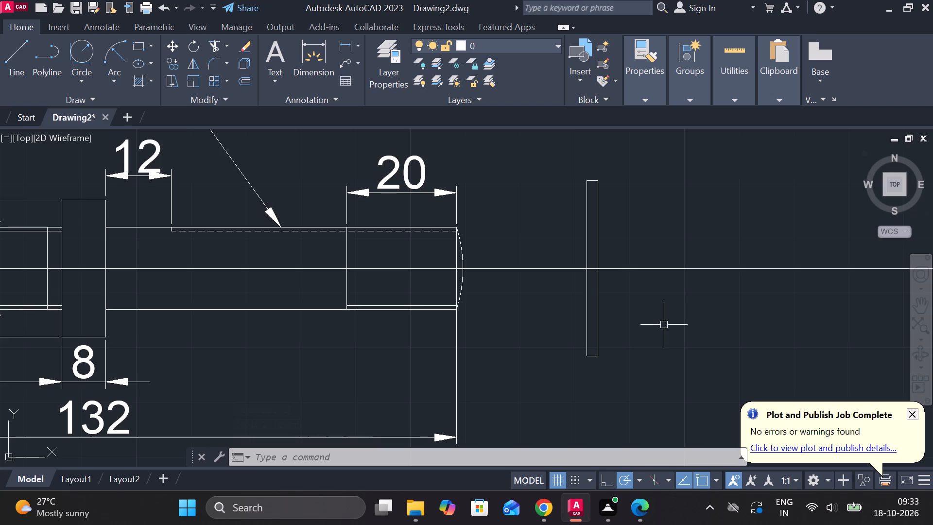
{"action": "key", "text": "l"}
{"action": "key", "text": "Return"}
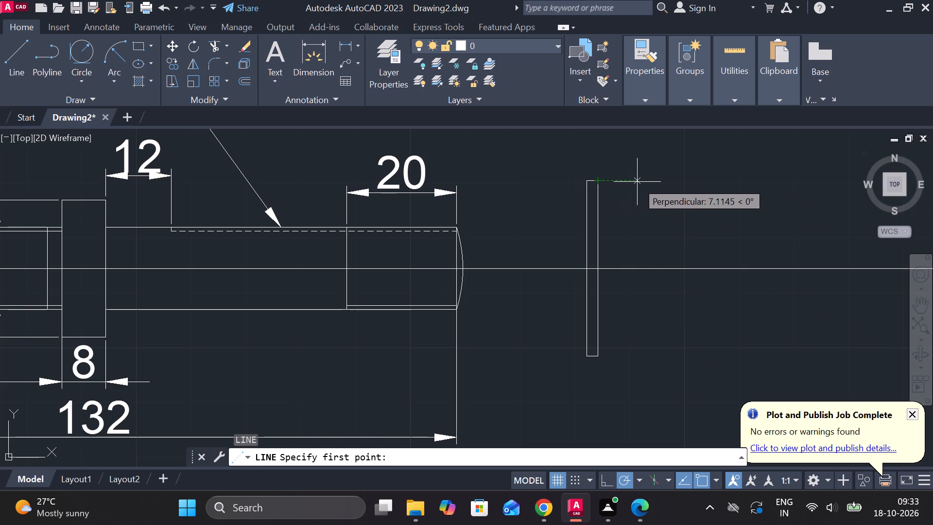
{"action": "left_click", "coordinate": [651, 182]}
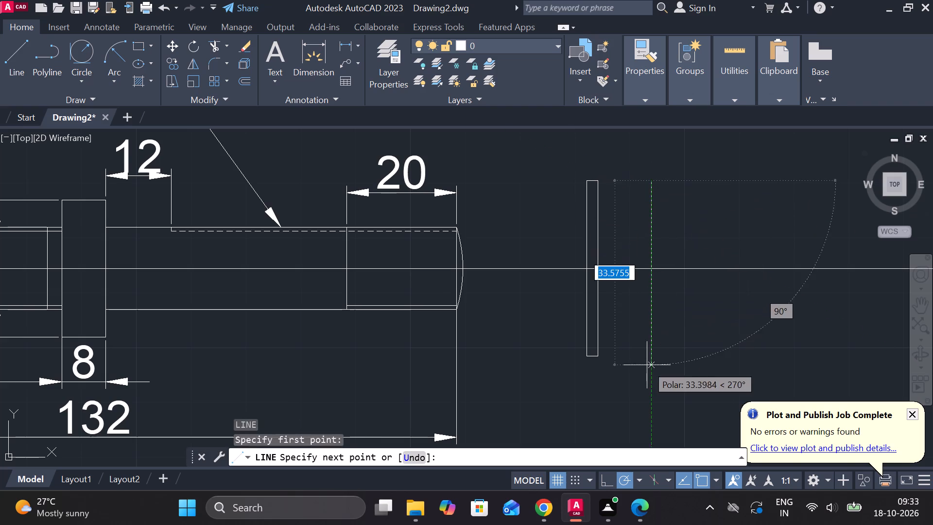
{"action": "left_click", "coordinate": [640, 357]}
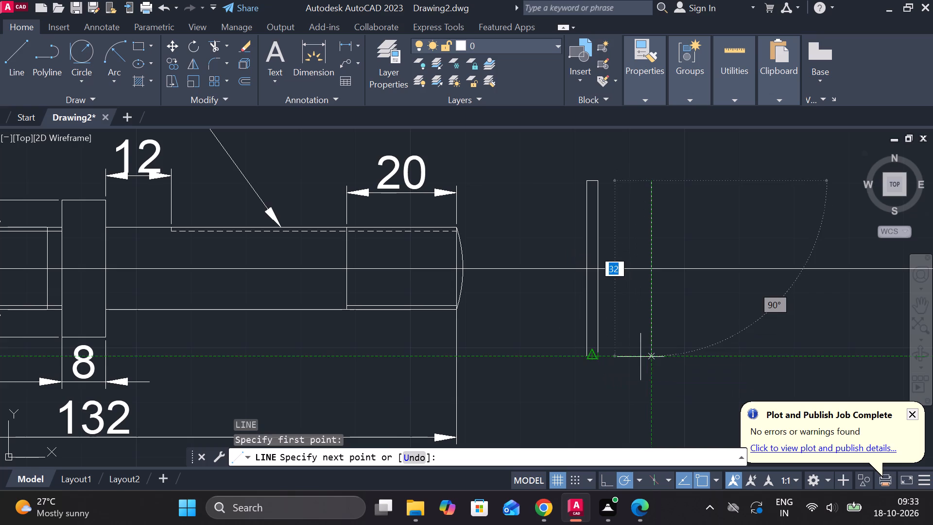
{"action": "type", "text": "15"}
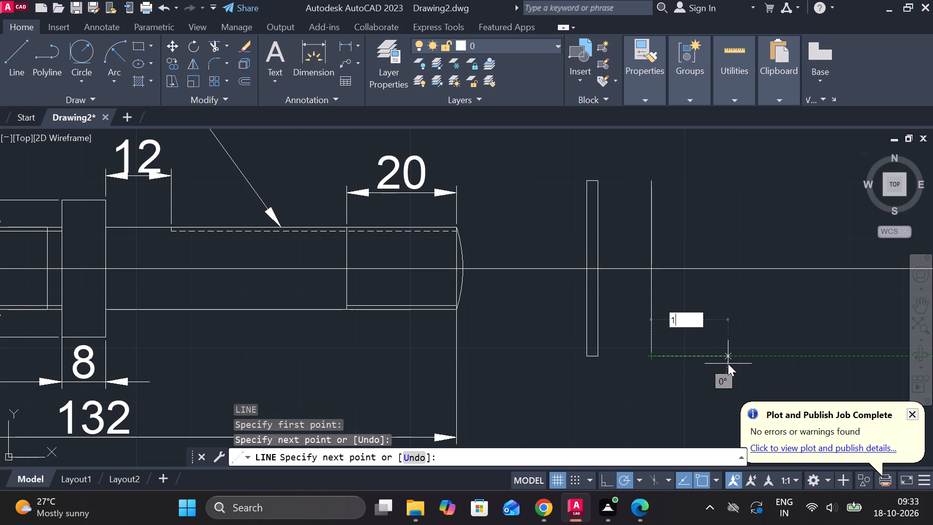
{"action": "key", "text": "space"}
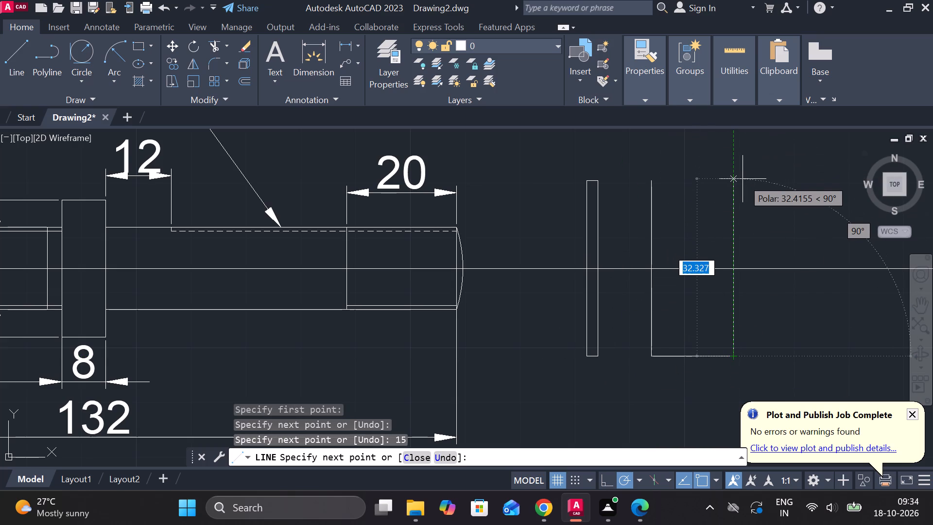
{"action": "type", "text": "32"}
{"action": "key", "text": "space"}
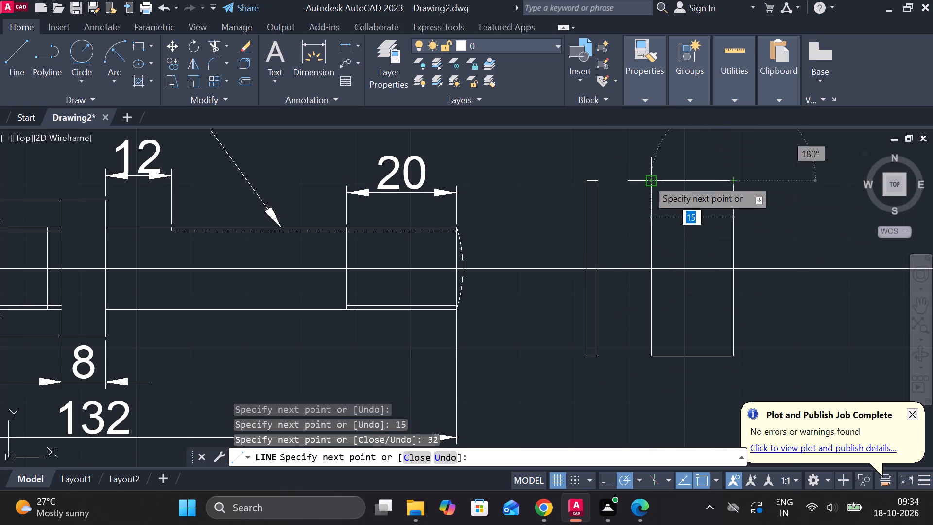
{"action": "left_click", "coordinate": [647, 179]}
{"action": "key", "text": "Escape"}
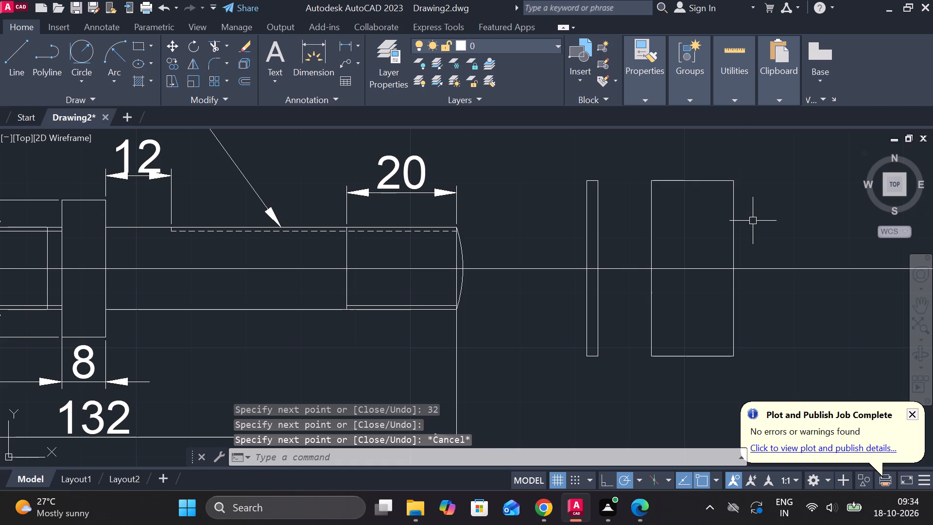
Offset the wide rectangle's right edge 2 inward.
{"action": "key", "text": "o"}
{"action": "key", "text": "Return"}
{"action": "key", "text": "Return"}
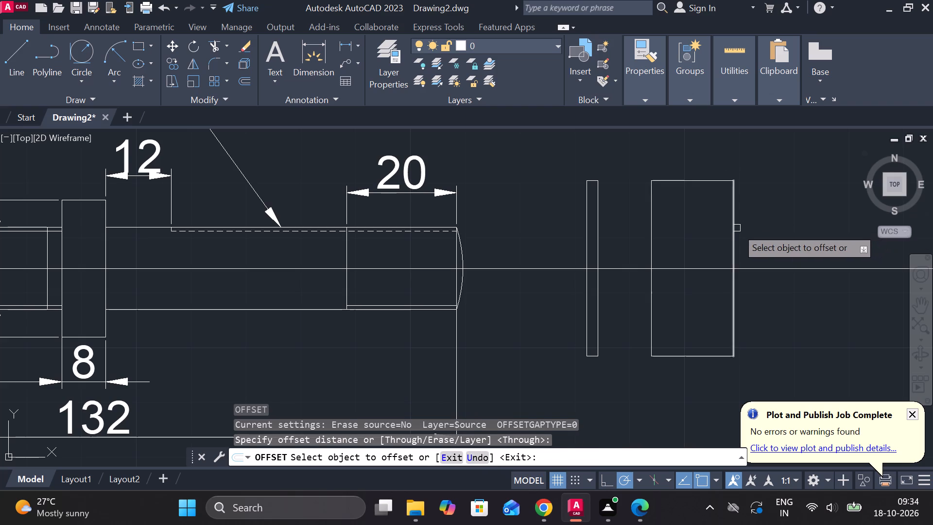
{"action": "left_click", "coordinate": [735, 224]}
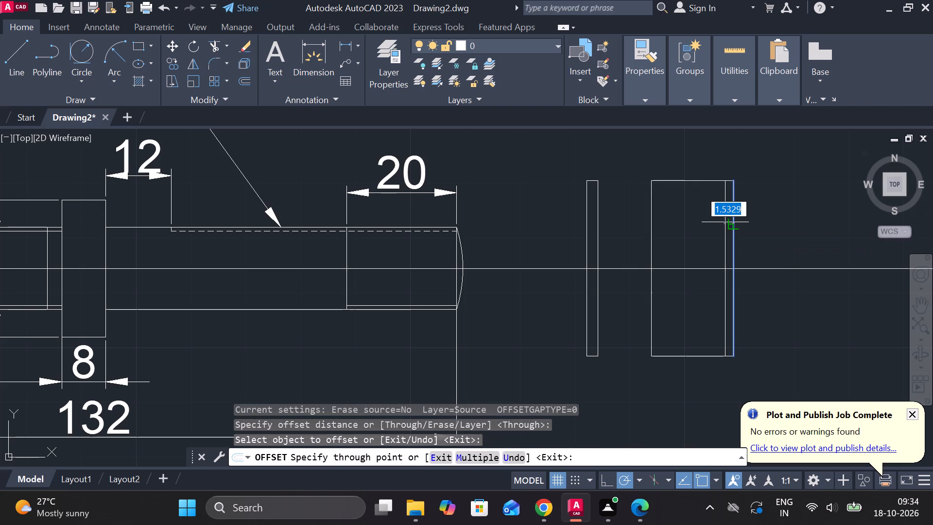
{"action": "type", "text": "2"}
{"action": "key", "text": "space"}
{"action": "key", "text": "Escape"}
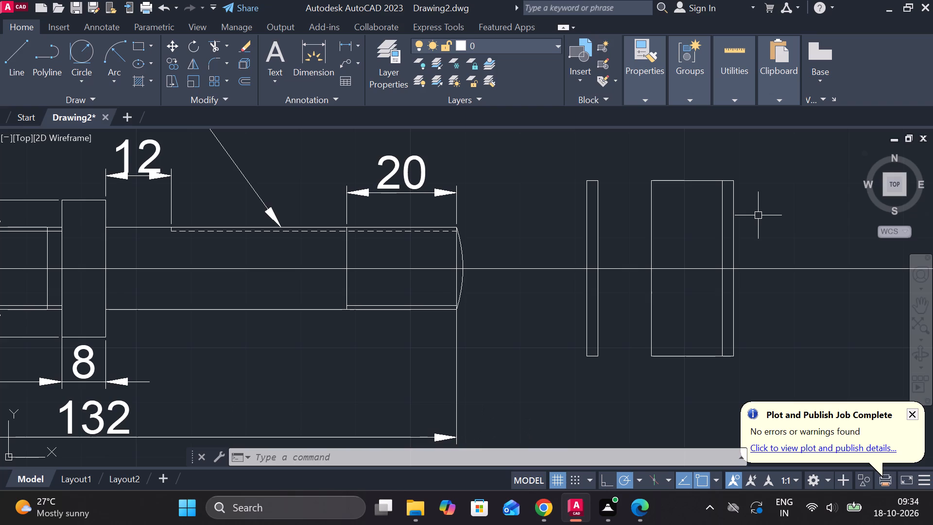
Offset the horizontal centreline 8 above and 8 below.
{"action": "key", "text": "o"}
{"action": "key", "text": "Return"}
{"action": "key", "text": "Return"}
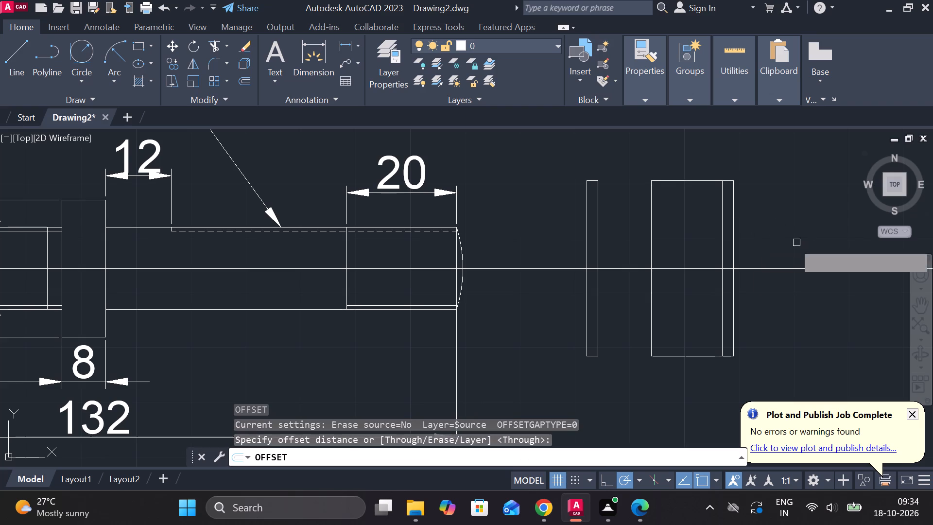
{"action": "left_click", "coordinate": [707, 270]}
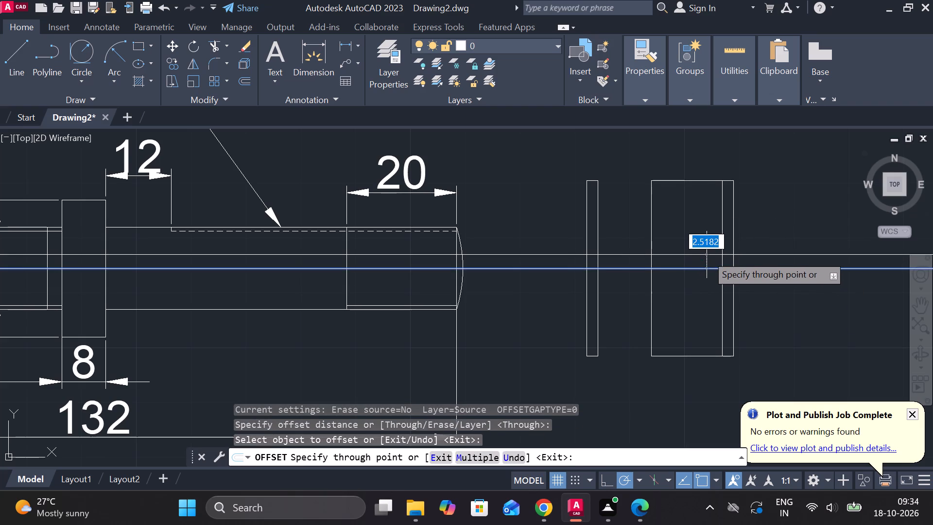
{"action": "key", "text": "8"}
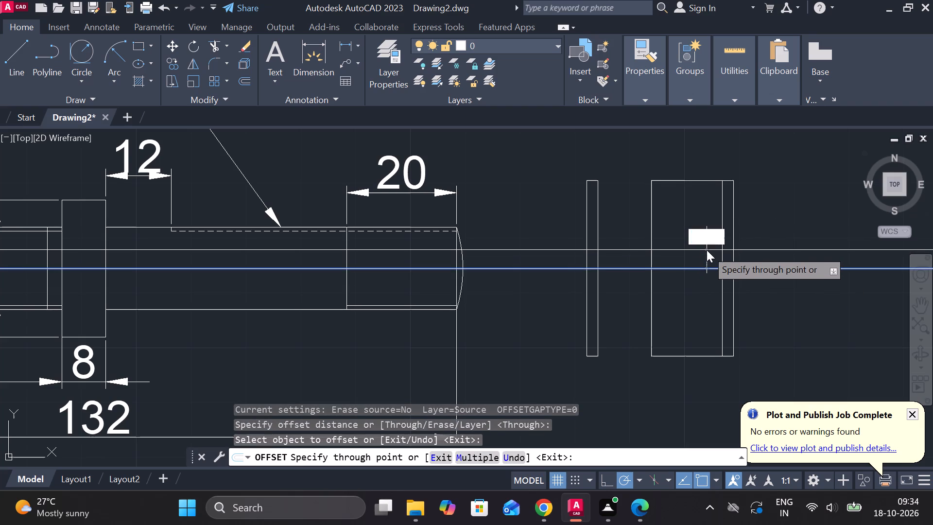
{"action": "key", "text": "Return"}
{"action": "left_click", "coordinate": [704, 269]}
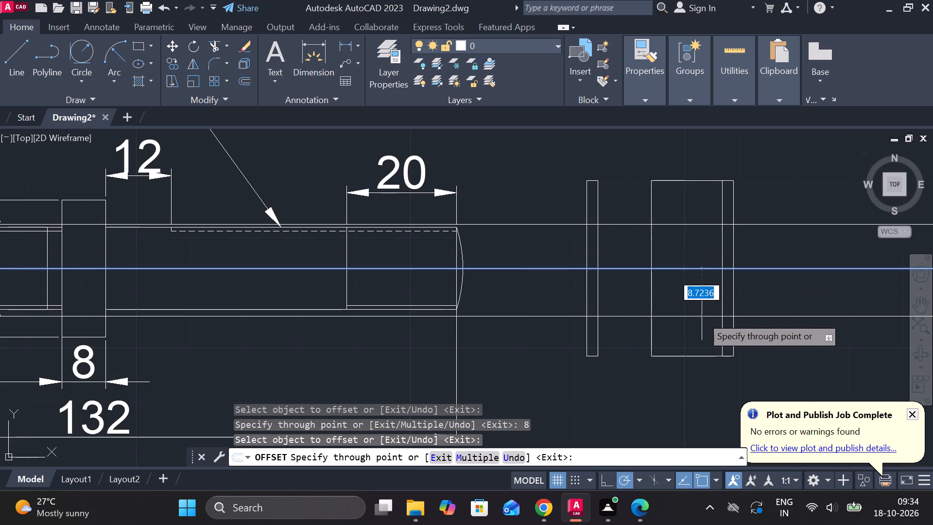
{"action": "key", "text": "8"}
{"action": "key", "text": "Return"}
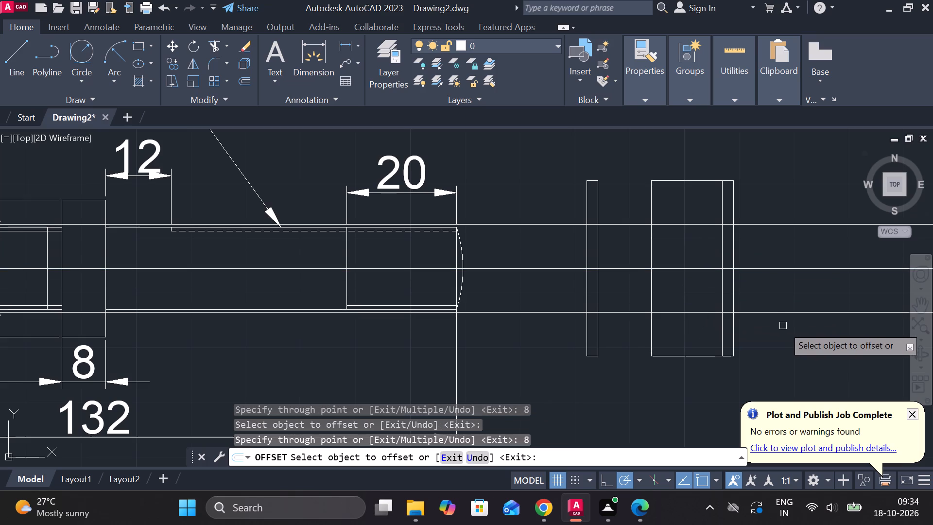
{"action": "key", "text": "Escape"}
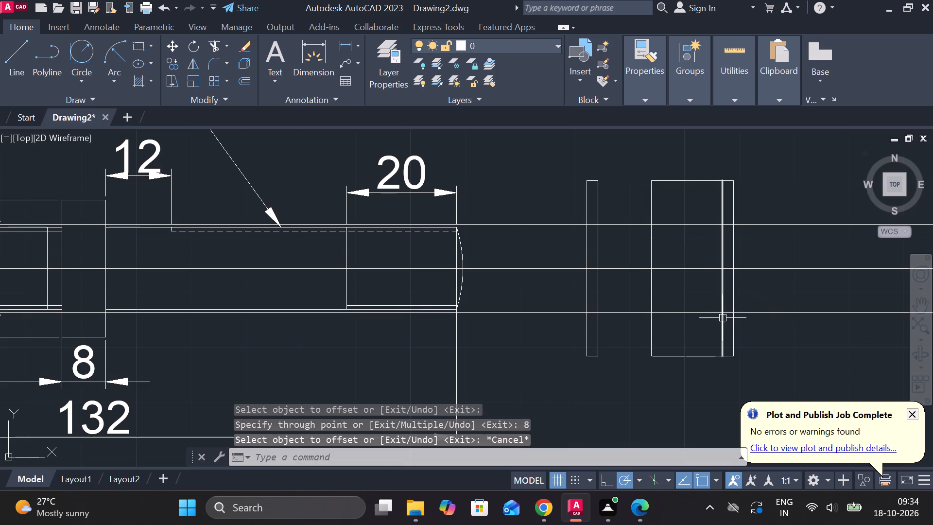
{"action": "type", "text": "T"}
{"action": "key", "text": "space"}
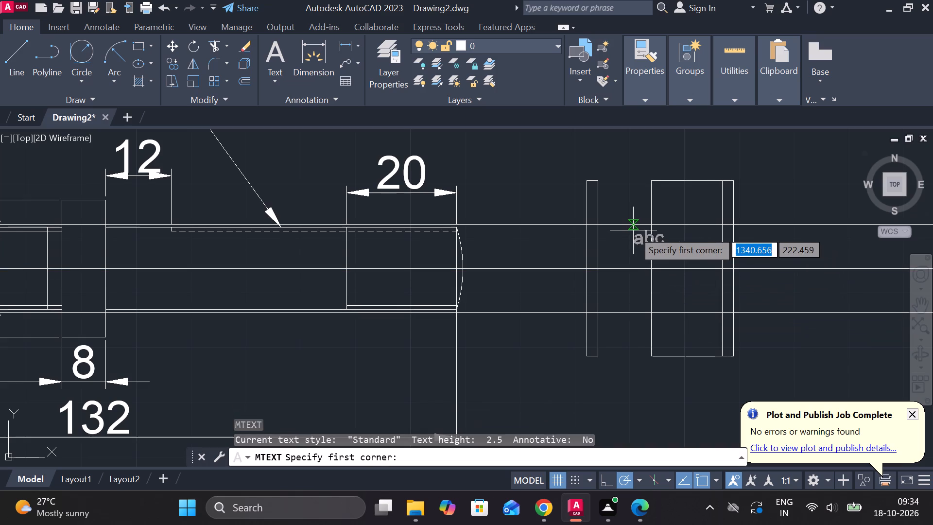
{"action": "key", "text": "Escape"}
Trim the two offset lines between the rectangles, and trim them and the centreline beyond the wide rectangle's right edge.
{"action": "type", "text": "TR"}
{"action": "key", "text": "space"}
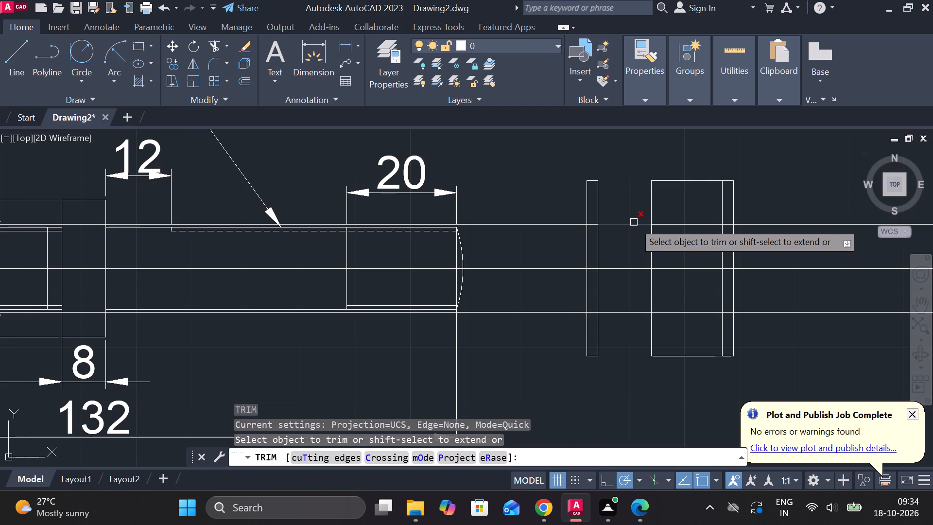
{"action": "left_click", "coordinate": [634, 222]}
{"action": "left_click", "coordinate": [627, 312]}
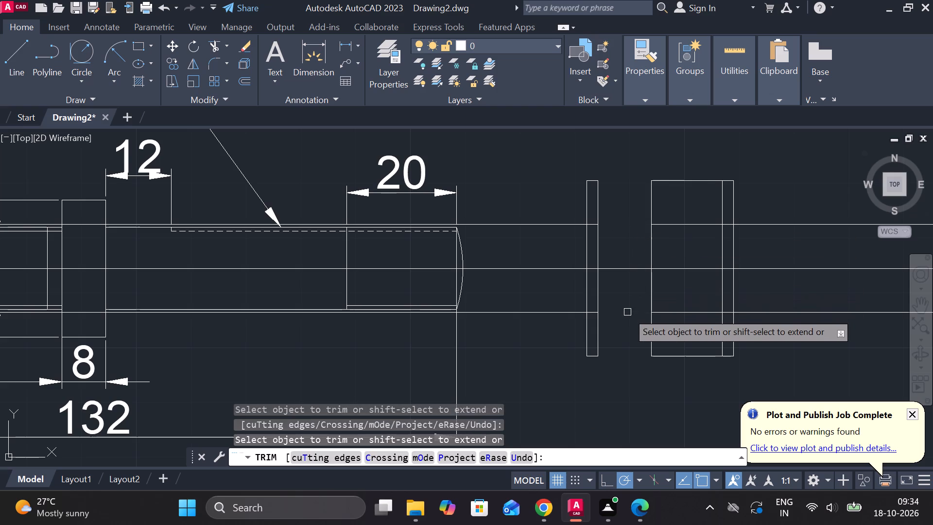
{"action": "left_click_drag", "start_coordinate": [763, 210], "coordinate": [786, 338]}
{"action": "key", "text": "Escape"}
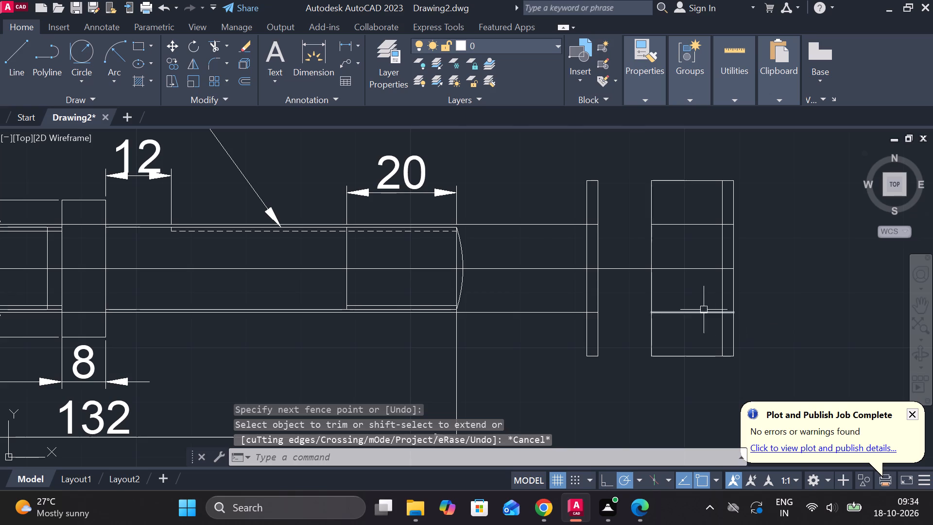
Erase the two horizontal offset lines running along the shaft to the thin rectangle.
{"action": "left_click", "coordinate": [544, 225]}
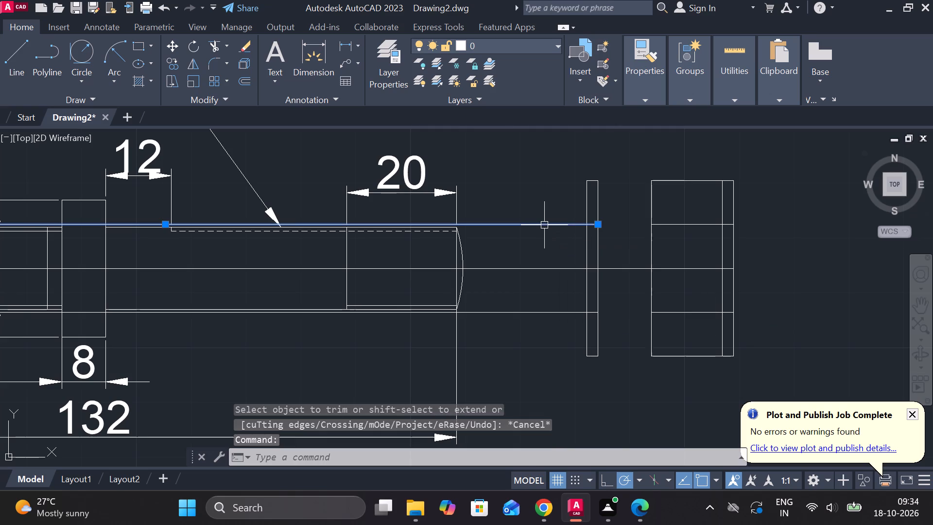
{"action": "key", "text": "Escape"}
{"action": "left_click", "coordinate": [544, 225]}
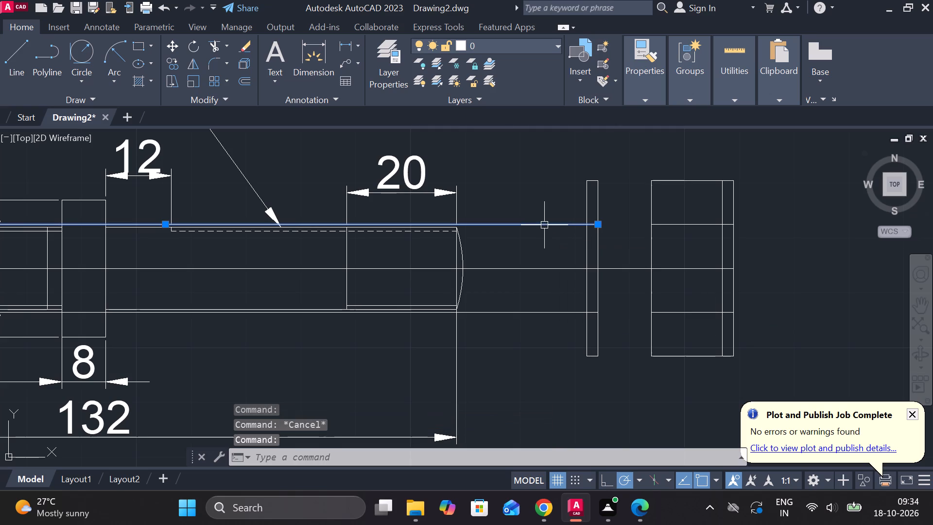
{"action": "double_click", "coordinate": [543, 308]}
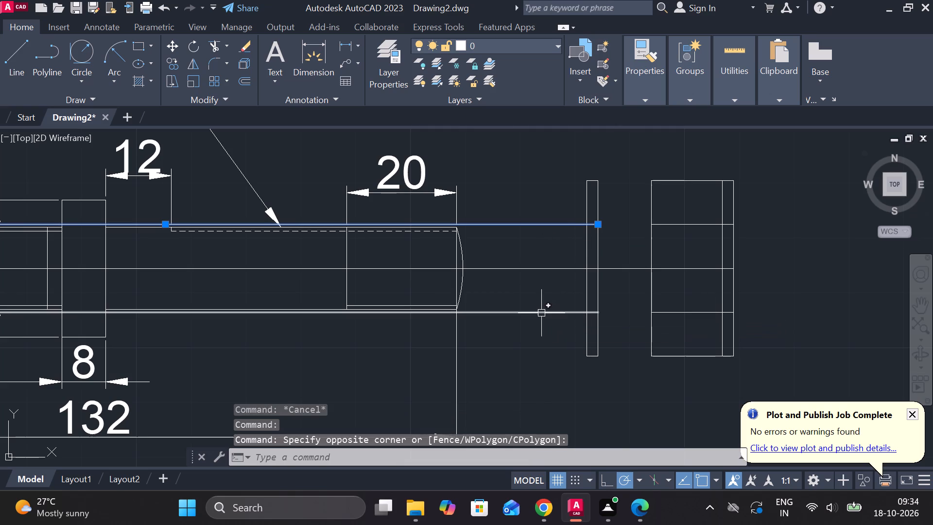
{"action": "left_click", "coordinate": [541, 315]}
{"action": "type", "text": "E"}
{"action": "key", "text": "space"}
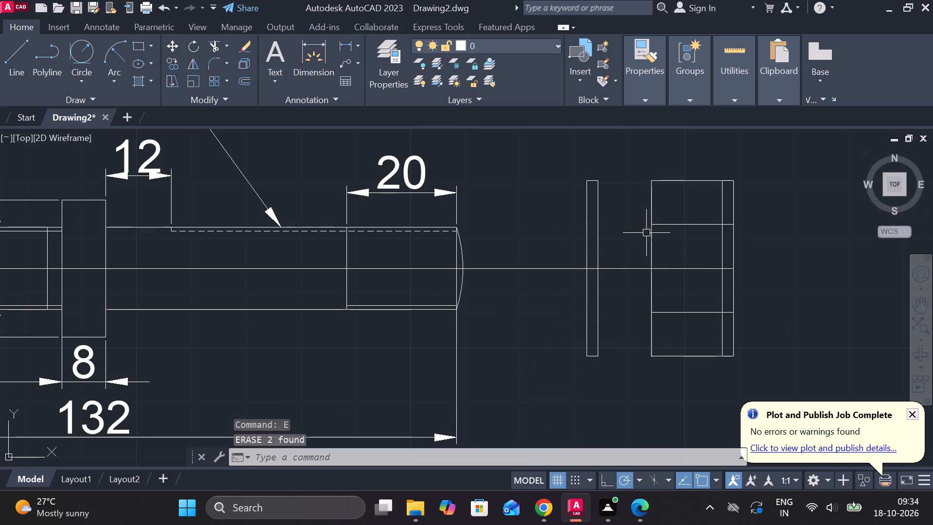
Draw two horizontal lines across the thin rectangle, level with the wide rectangle's upper and lower bore lines.
{"action": "key", "text": "l"}
{"action": "key", "text": "Return"}
{"action": "scroll", "coordinate": [624, 235], "scroll_direction": "up", "scroll_amount": 1}
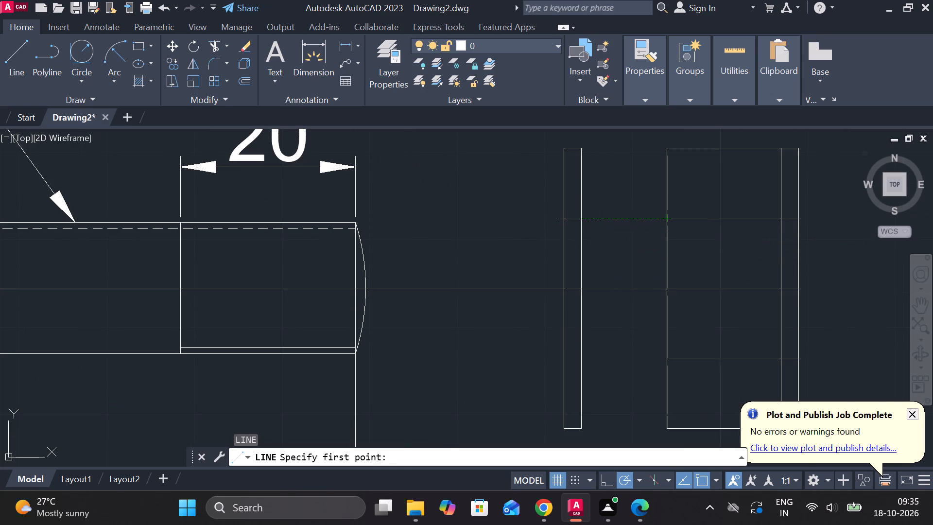
{"action": "left_click", "coordinate": [580, 217]}
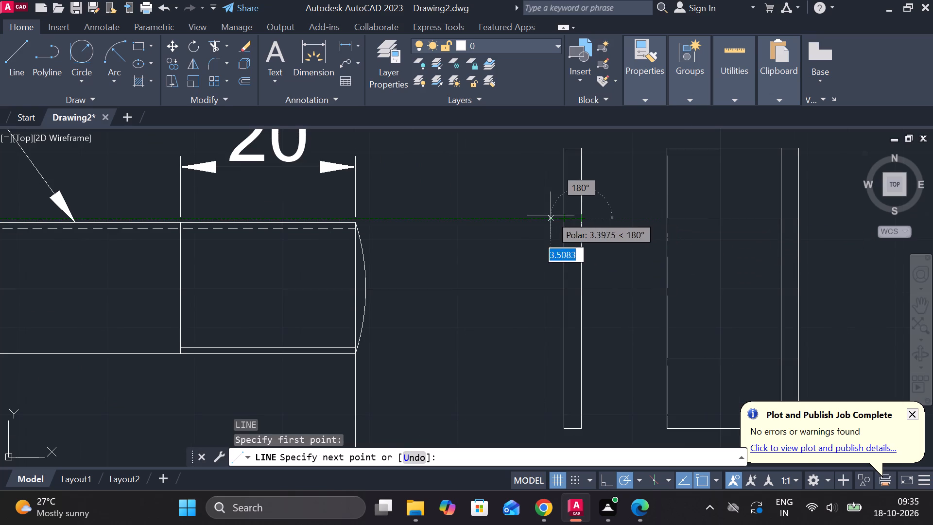
{"action": "left_click", "coordinate": [551, 215]}
{"action": "key", "text": "Escape"}
{"action": "key", "text": "space"}
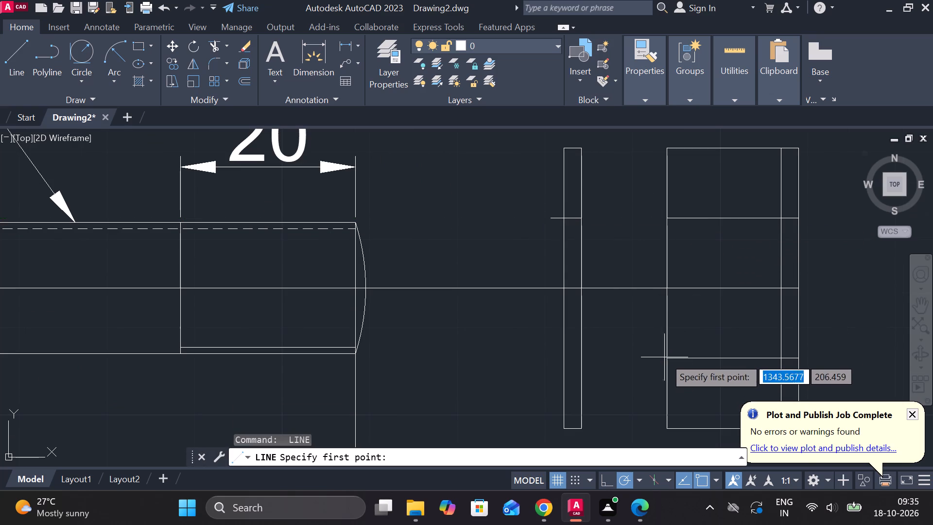
{"action": "left_click", "coordinate": [577, 360]}
{"action": "left_click", "coordinate": [529, 360]}
{"action": "key", "text": "grave"}
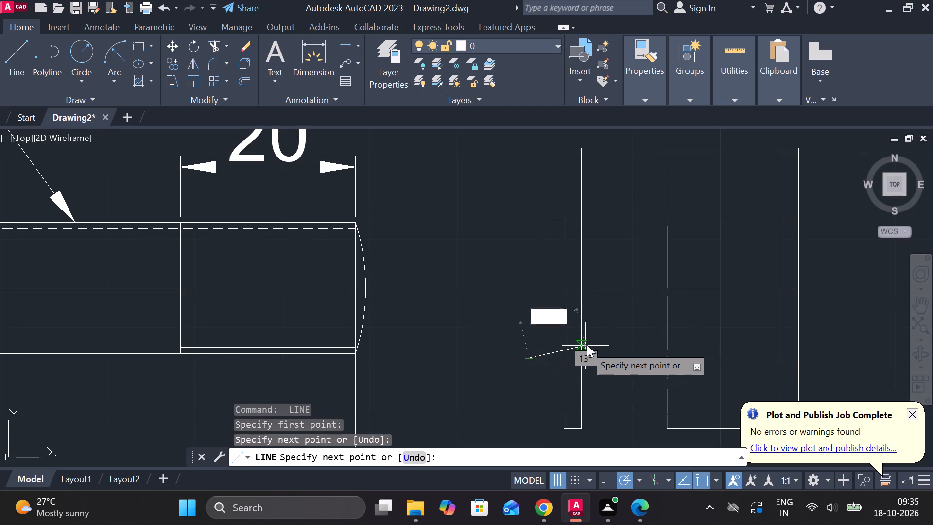
{"action": "key", "text": "Escape"}
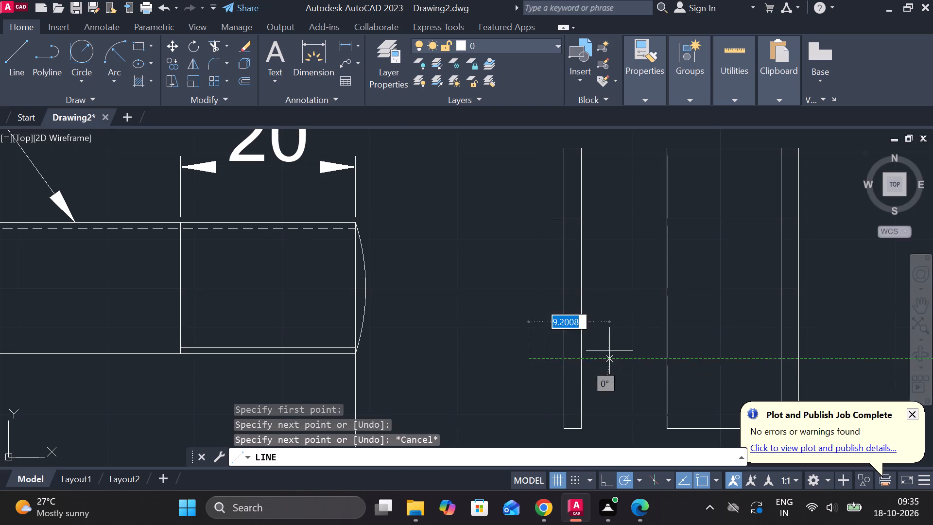
{"action": "key", "text": "Escape"}
Trim the parts of the two new lines that overhang the thin rectangle on its shaft-facing side.
{"action": "type", "text": "TR"}
{"action": "key", "text": "space"}
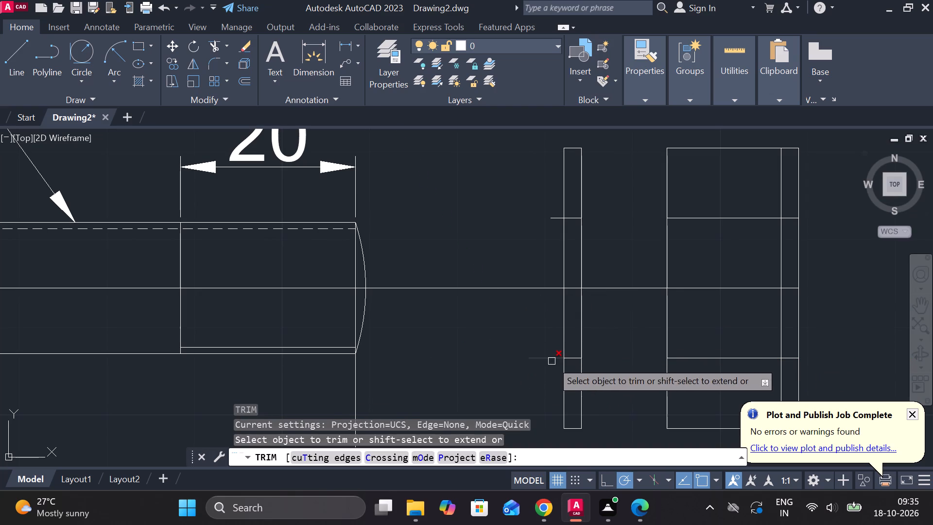
{"action": "left_click", "coordinate": [552, 361]}
{"action": "left_click", "coordinate": [551, 218]}
{"action": "scroll", "coordinate": [523, 234], "scroll_direction": "down", "scroll_amount": 1}
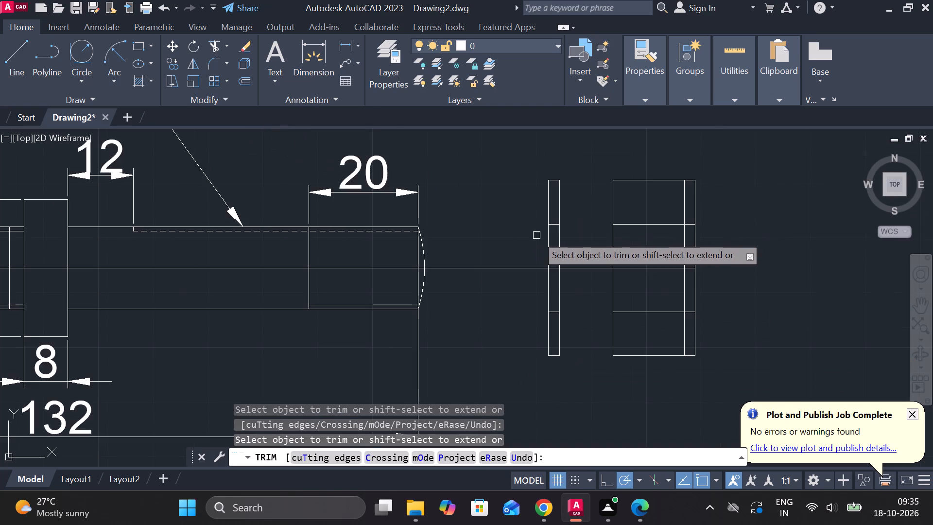
{"action": "scroll", "coordinate": [791, 215], "scroll_direction": "up", "scroll_amount": 1}
{"action": "middle_click_drag", "start_coordinate": [790, 223], "coordinate": [745, 223]}
{"action": "key", "text": "Escape"}
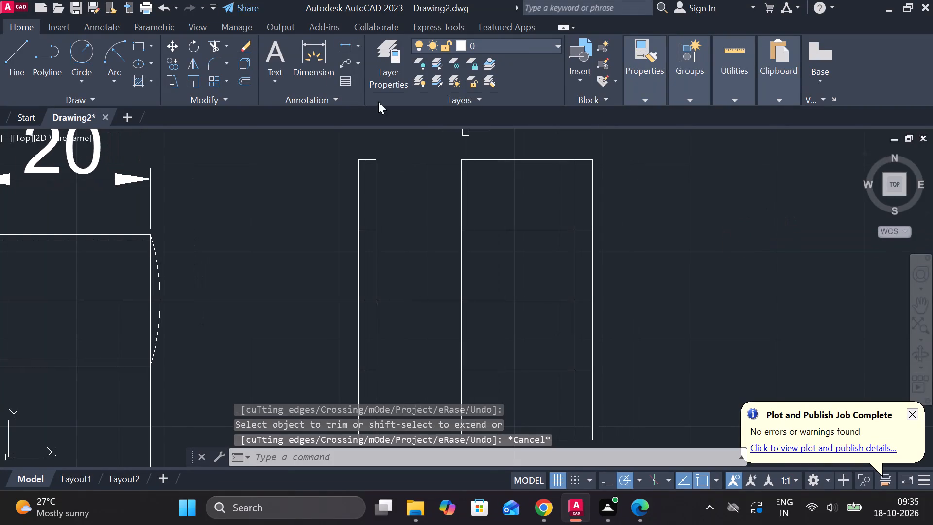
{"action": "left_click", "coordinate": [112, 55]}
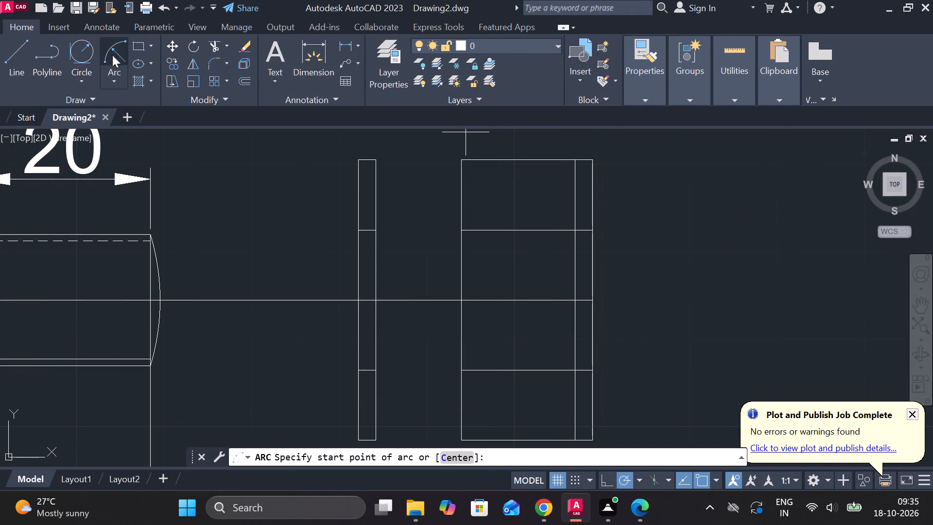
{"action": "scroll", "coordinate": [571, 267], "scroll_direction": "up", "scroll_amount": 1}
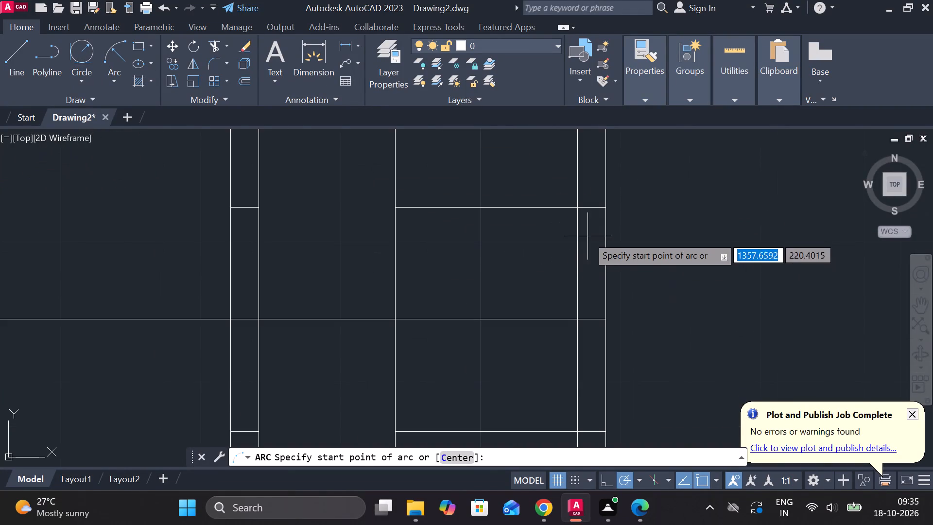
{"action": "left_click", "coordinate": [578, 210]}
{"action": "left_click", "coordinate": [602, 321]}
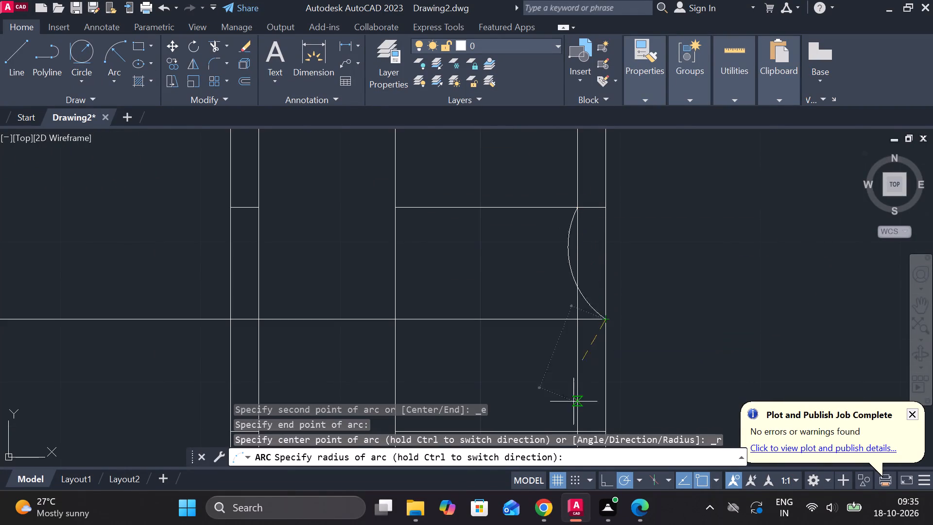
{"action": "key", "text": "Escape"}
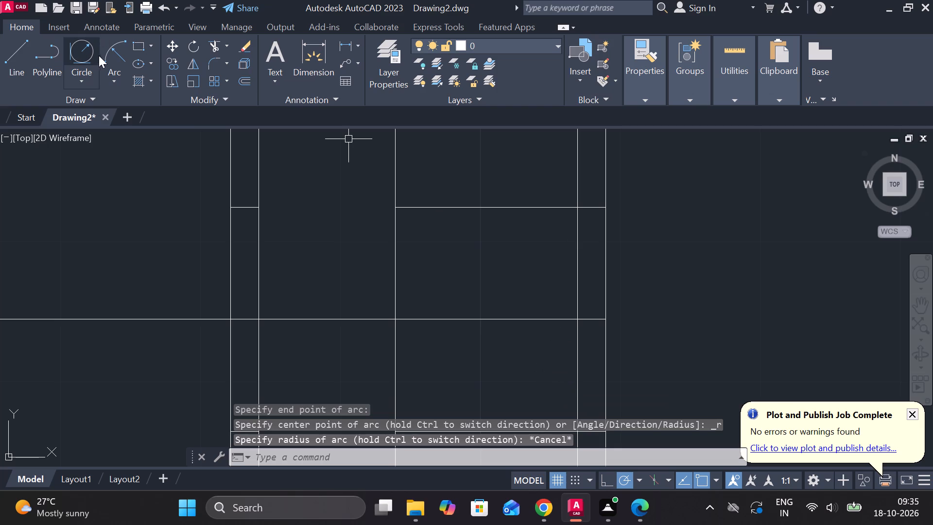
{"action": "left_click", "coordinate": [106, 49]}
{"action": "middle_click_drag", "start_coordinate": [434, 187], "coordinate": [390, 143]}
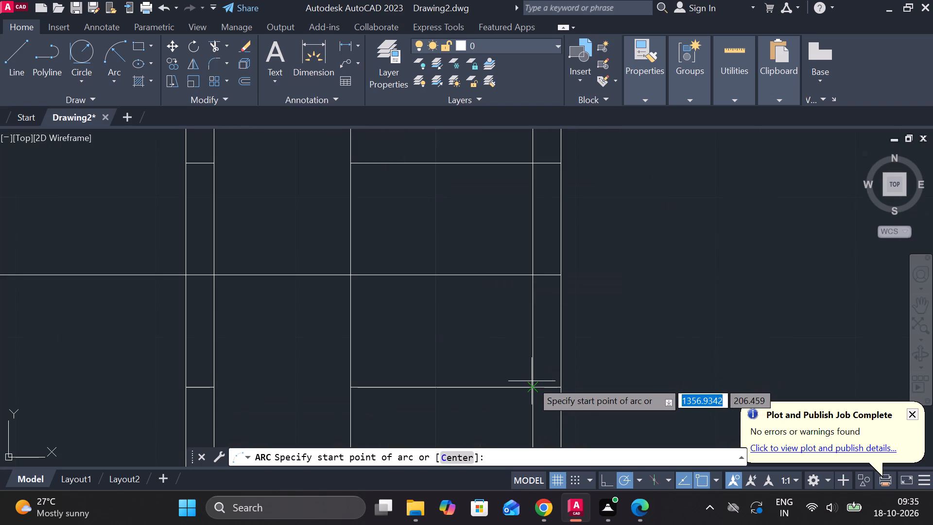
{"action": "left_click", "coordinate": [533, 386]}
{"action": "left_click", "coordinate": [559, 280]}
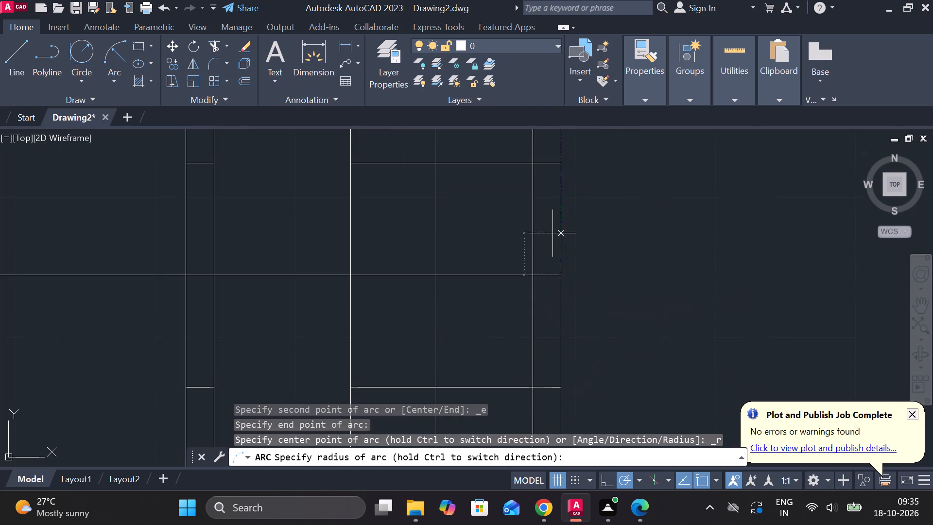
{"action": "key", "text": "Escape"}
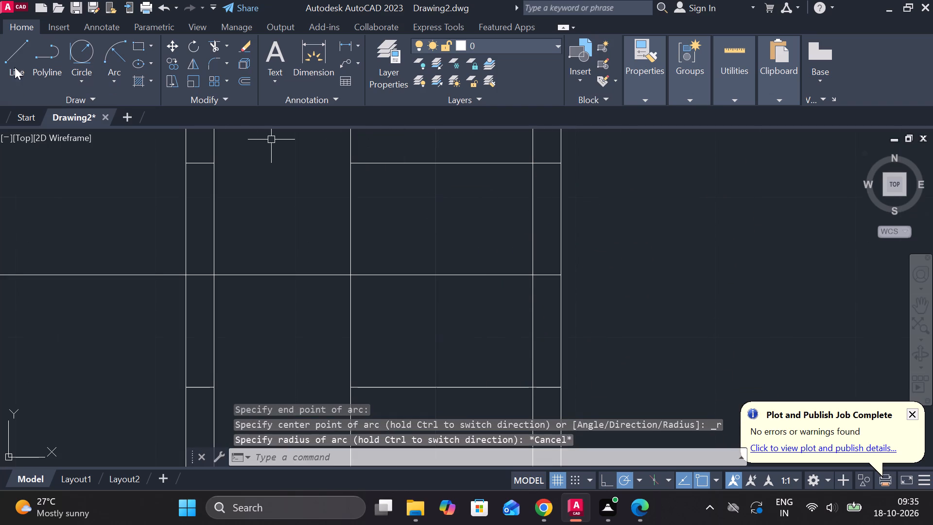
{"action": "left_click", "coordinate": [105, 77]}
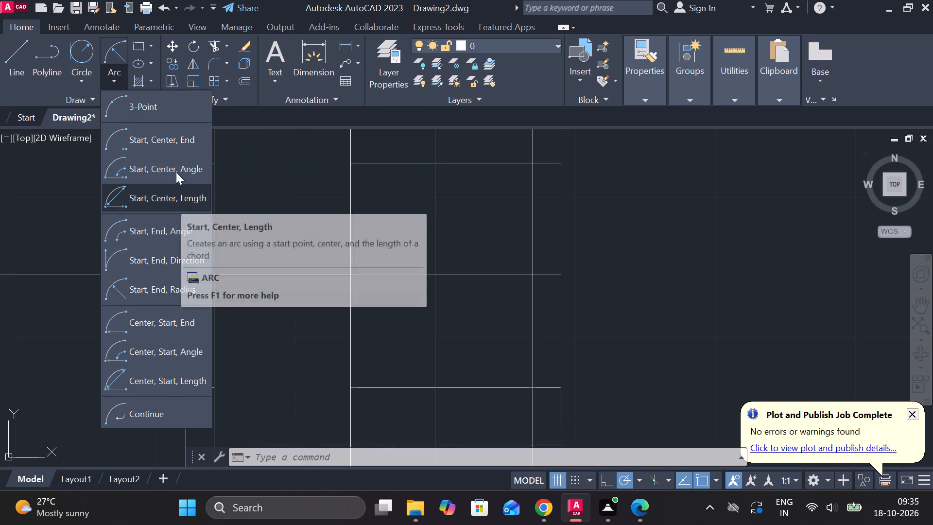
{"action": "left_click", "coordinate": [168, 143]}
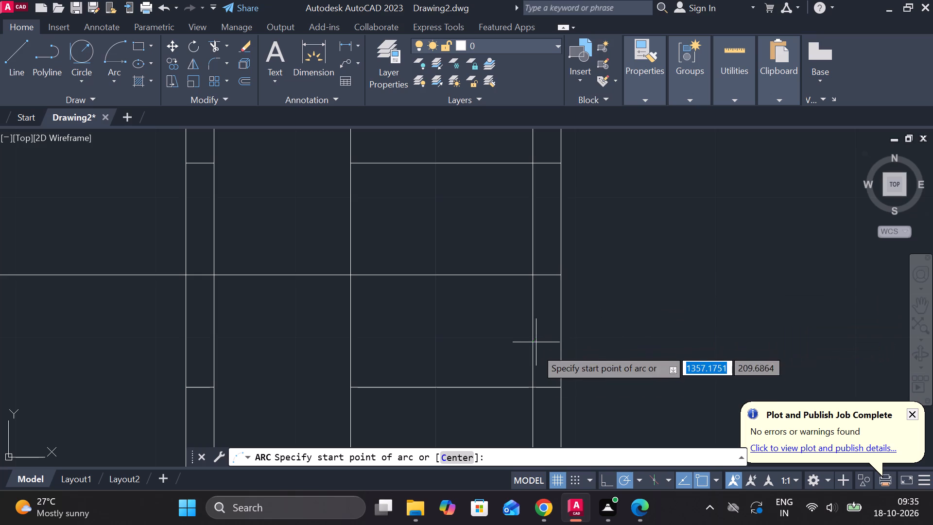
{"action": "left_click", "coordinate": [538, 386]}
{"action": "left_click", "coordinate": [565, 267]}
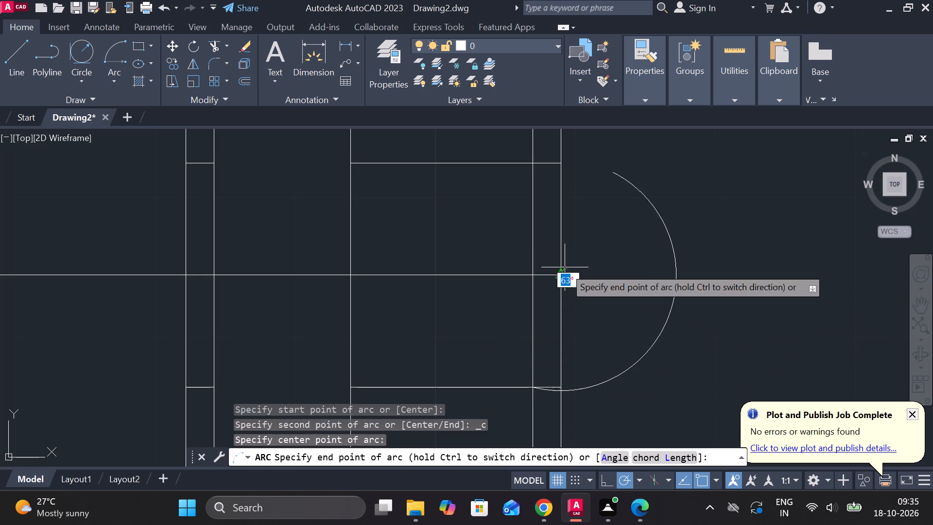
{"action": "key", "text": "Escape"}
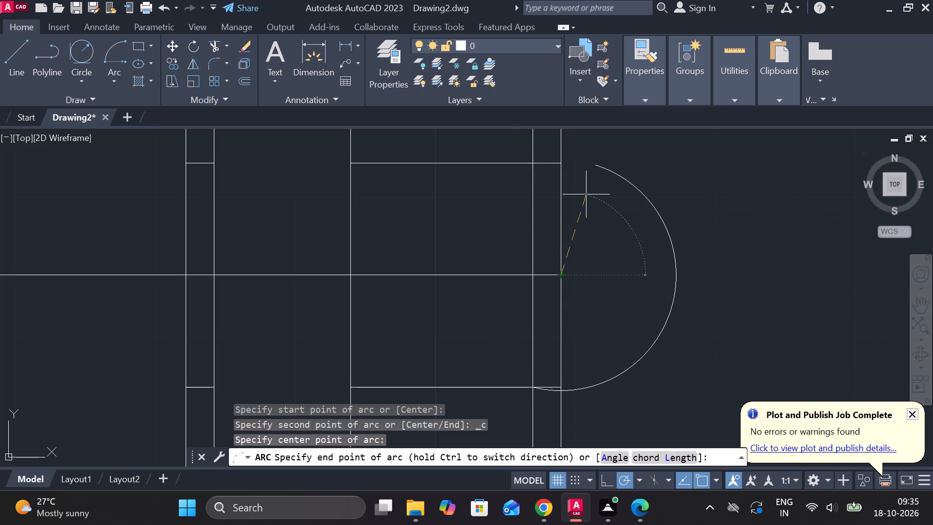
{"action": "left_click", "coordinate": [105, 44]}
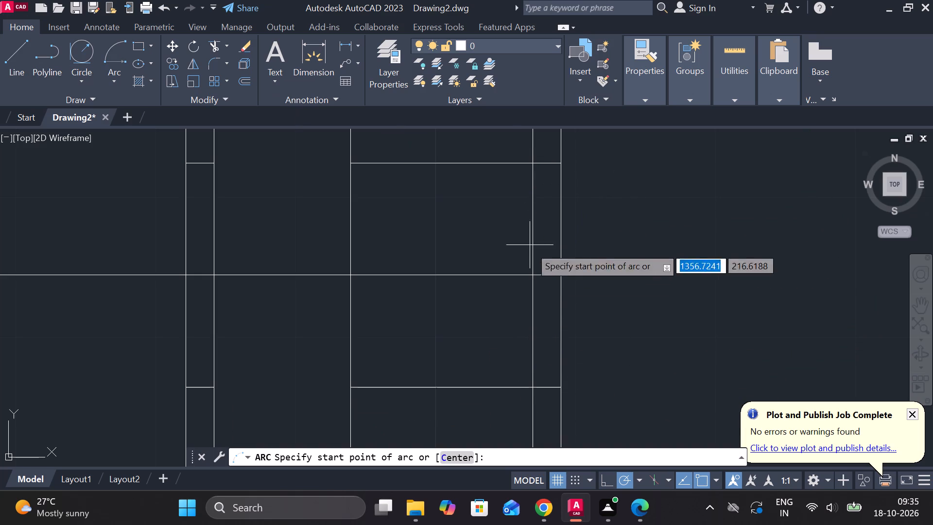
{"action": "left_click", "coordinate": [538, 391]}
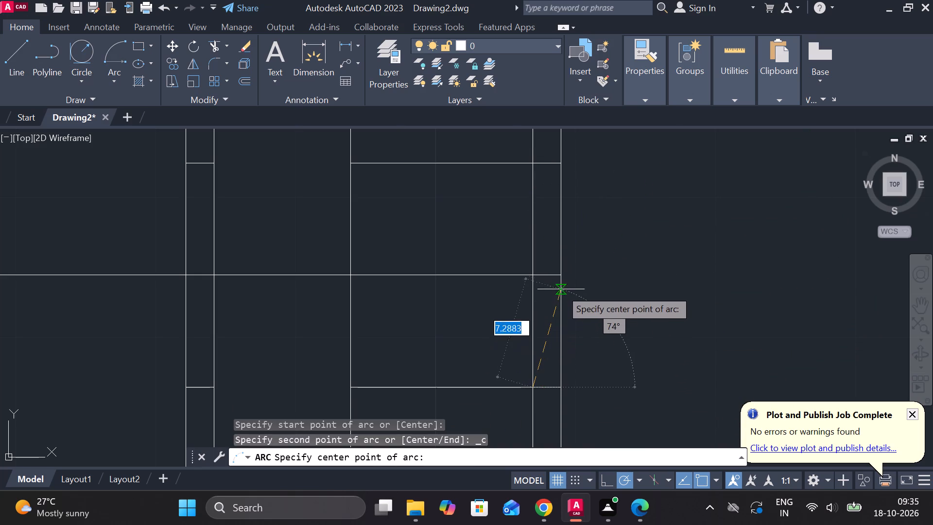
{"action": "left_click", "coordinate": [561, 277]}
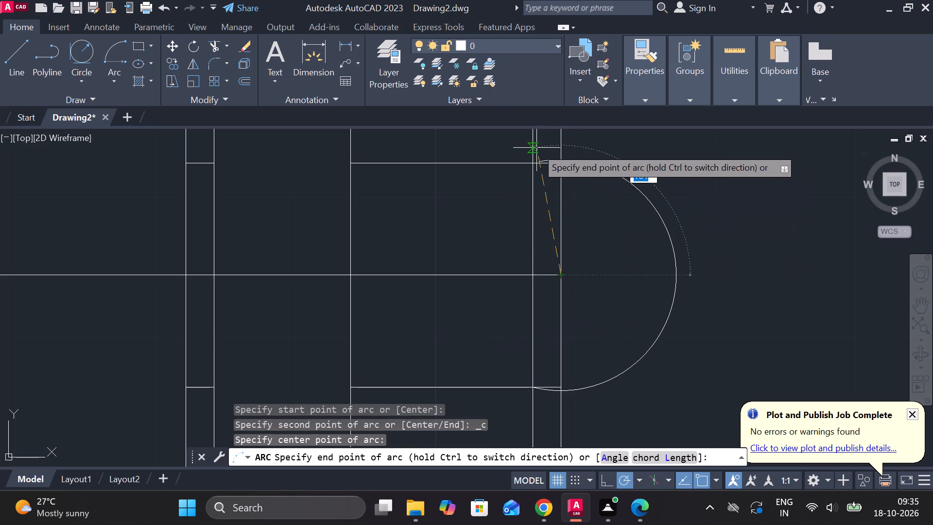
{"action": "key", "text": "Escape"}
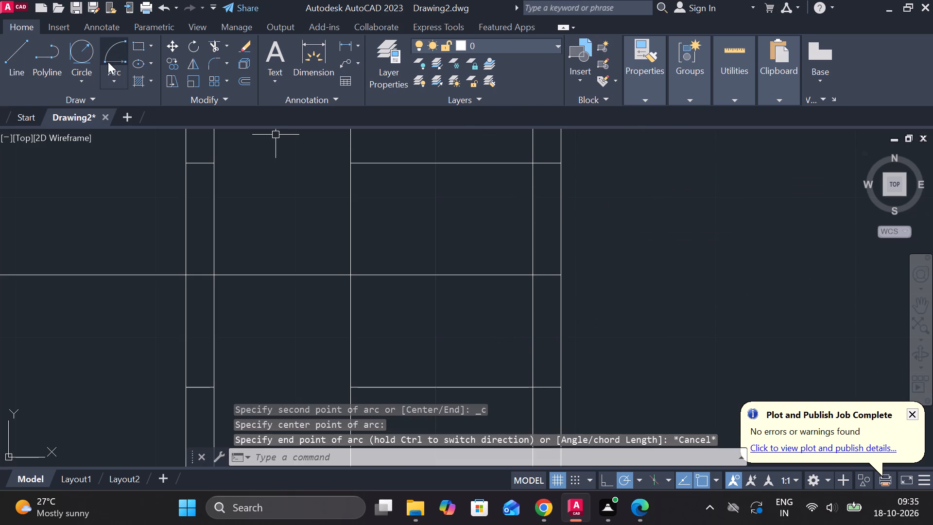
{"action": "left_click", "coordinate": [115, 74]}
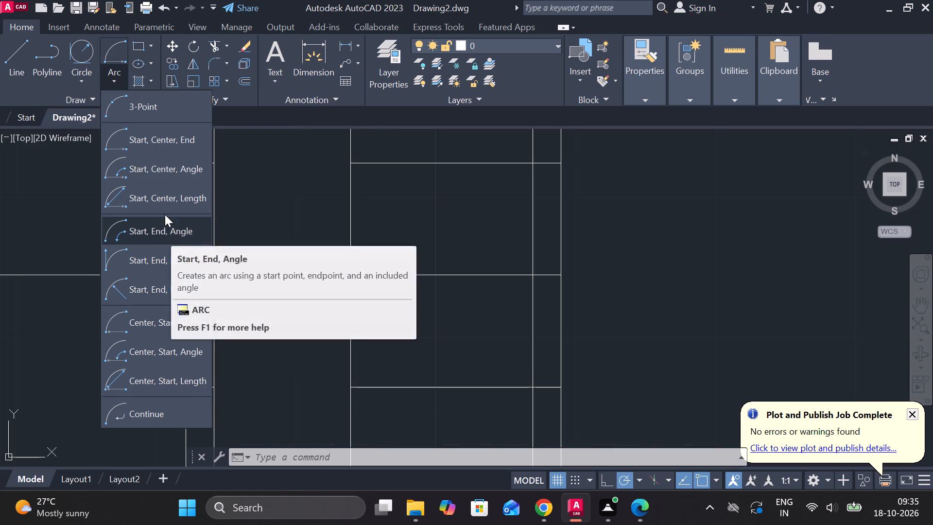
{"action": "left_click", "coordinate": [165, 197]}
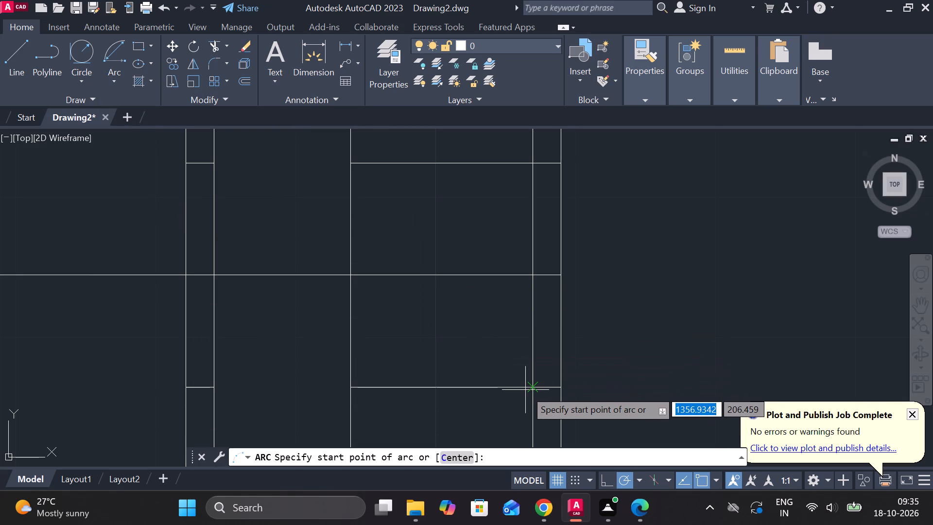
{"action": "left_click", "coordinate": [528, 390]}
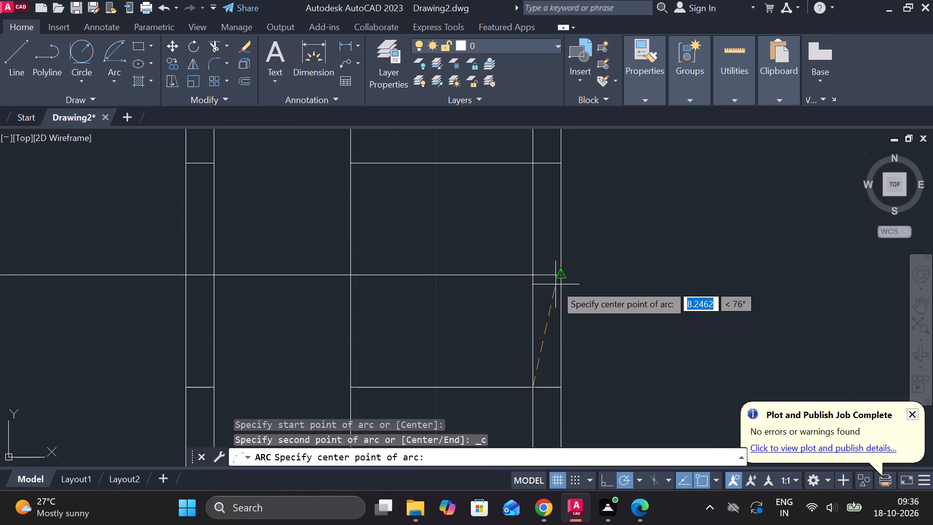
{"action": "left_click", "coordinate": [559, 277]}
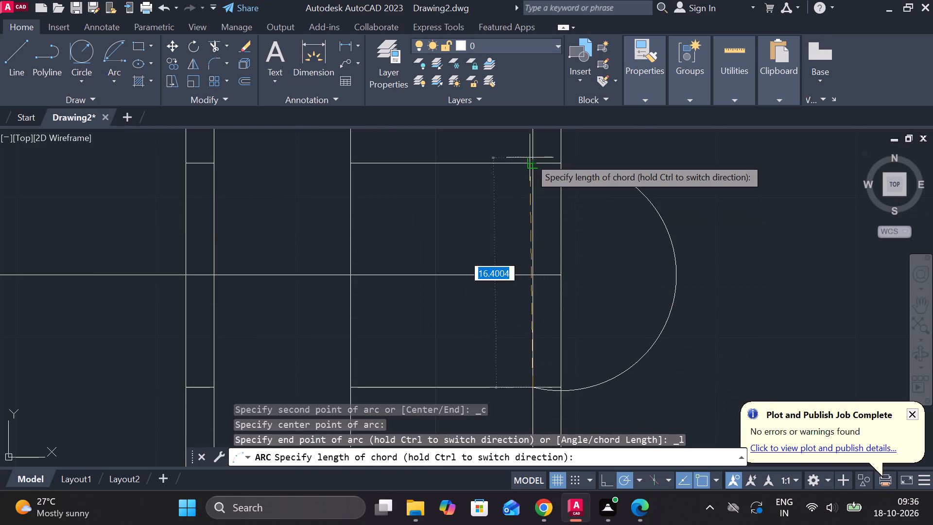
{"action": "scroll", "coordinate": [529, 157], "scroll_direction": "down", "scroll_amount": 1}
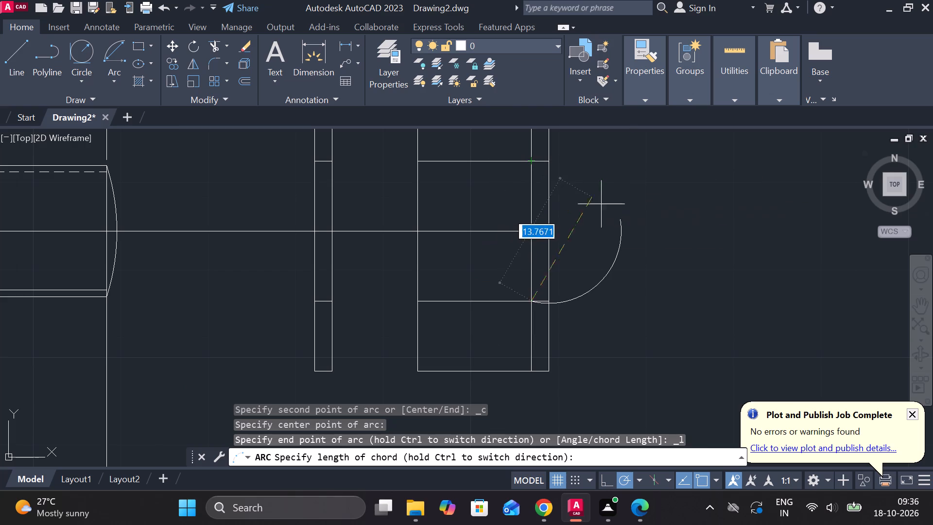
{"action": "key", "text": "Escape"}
Draw a three-point arc between the bore lines' intersections with the inner offset line, passing through the centreline's end on the wide rectangle's outer edge.
{"action": "key", "text": "space"}
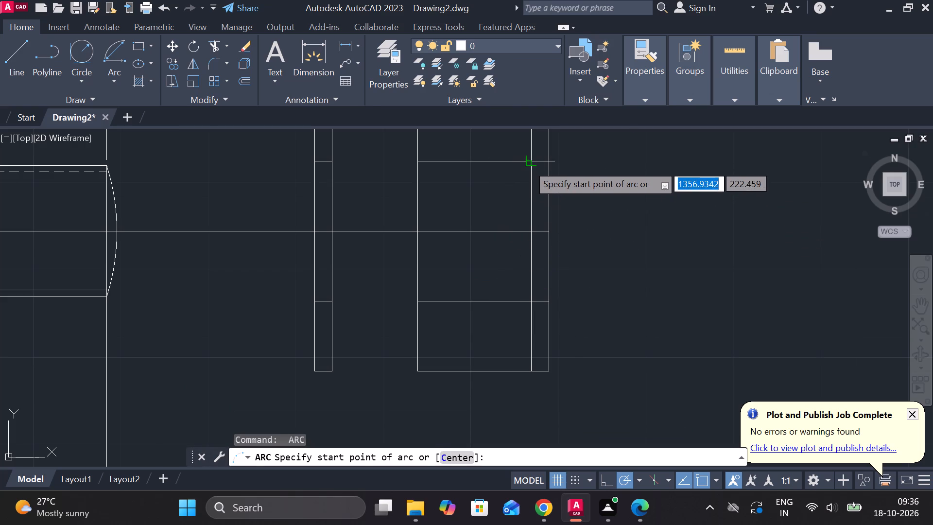
{"action": "left_click", "coordinate": [528, 164]}
{"action": "left_click", "coordinate": [547, 229]}
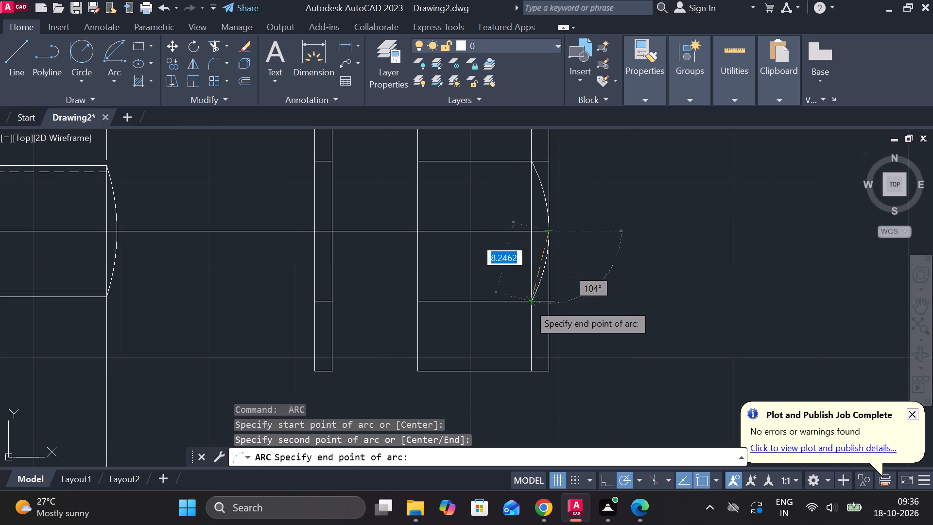
{"action": "left_click", "coordinate": [529, 304]}
{"action": "middle_click_drag", "start_coordinate": [585, 270], "coordinate": [597, 349]}
{"action": "scroll", "coordinate": [596, 341], "scroll_direction": "down", "scroll_amount": 1}
{"action": "scroll", "coordinate": [561, 230], "scroll_direction": "up", "scroll_amount": 2}
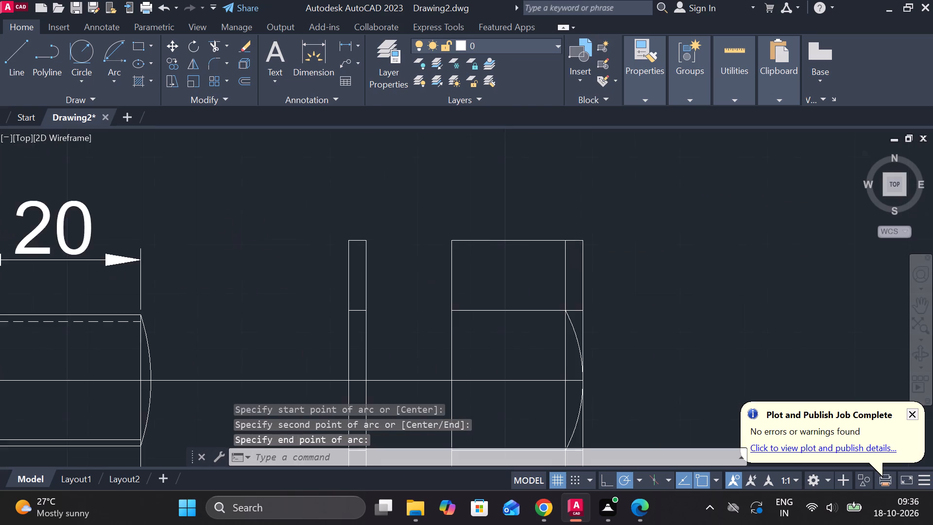
Draw three-point arcs across the wide rectangle's upper and lower end sections, from corner to bore line, bulging to its outer edge.
{"action": "key", "text": "space"}
{"action": "left_click", "coordinate": [574, 248]}
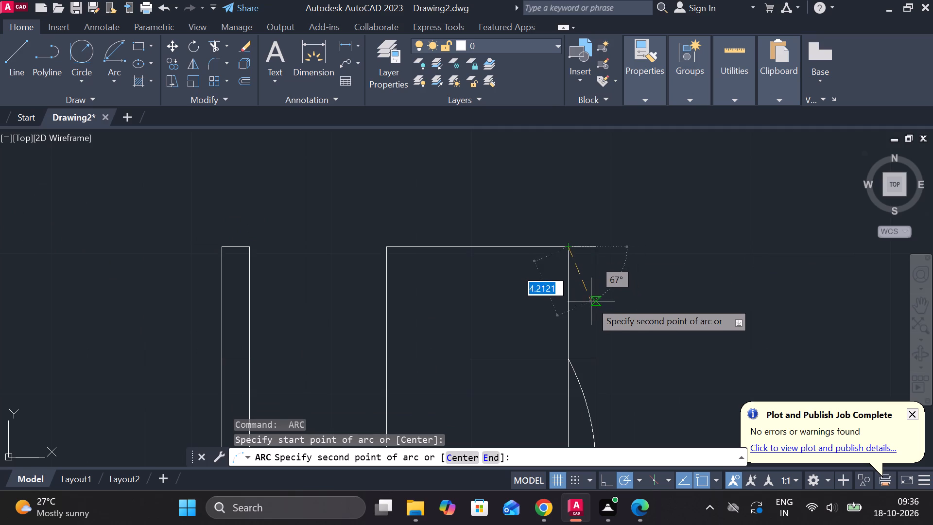
{"action": "left_click", "coordinate": [591, 296]}
{"action": "left_click", "coordinate": [573, 361]}
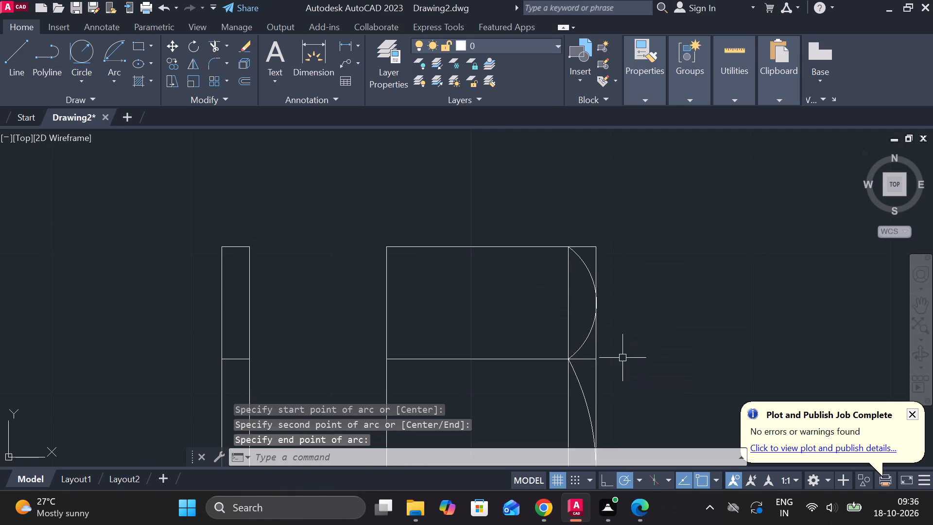
{"action": "scroll", "coordinate": [636, 358], "scroll_direction": "down", "scroll_amount": 1}
{"action": "middle_click_drag", "start_coordinate": [636, 358], "coordinate": [610, 117]}
{"action": "key", "text": "space"}
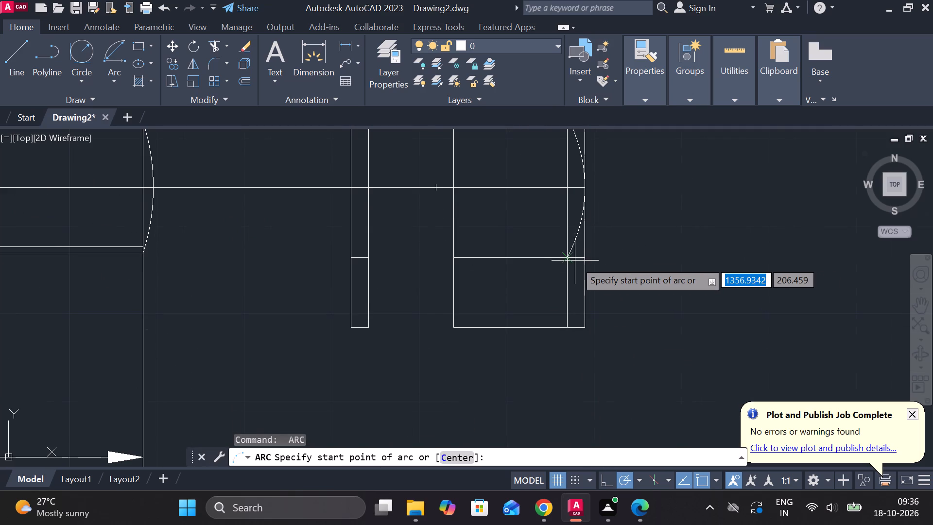
{"action": "left_click", "coordinate": [574, 261]}
{"action": "left_click", "coordinate": [585, 289]}
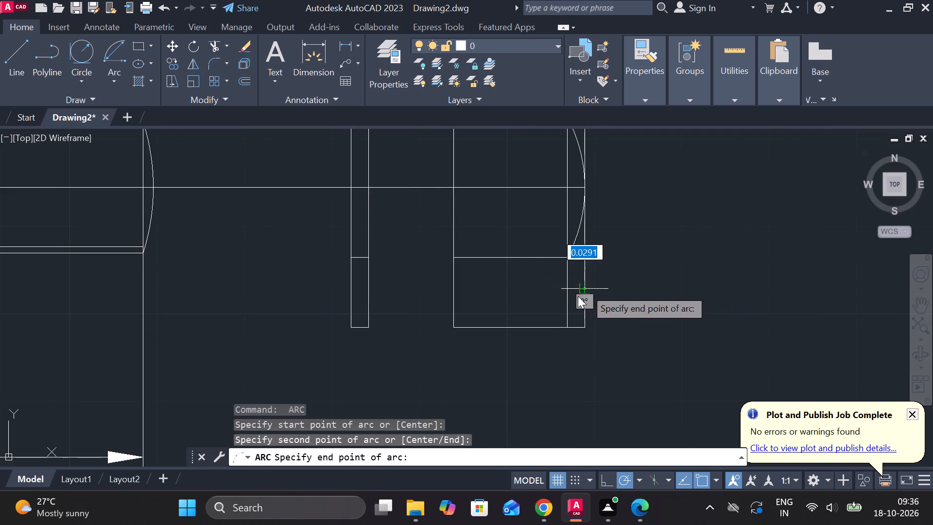
{"action": "left_click", "coordinate": [566, 329]}
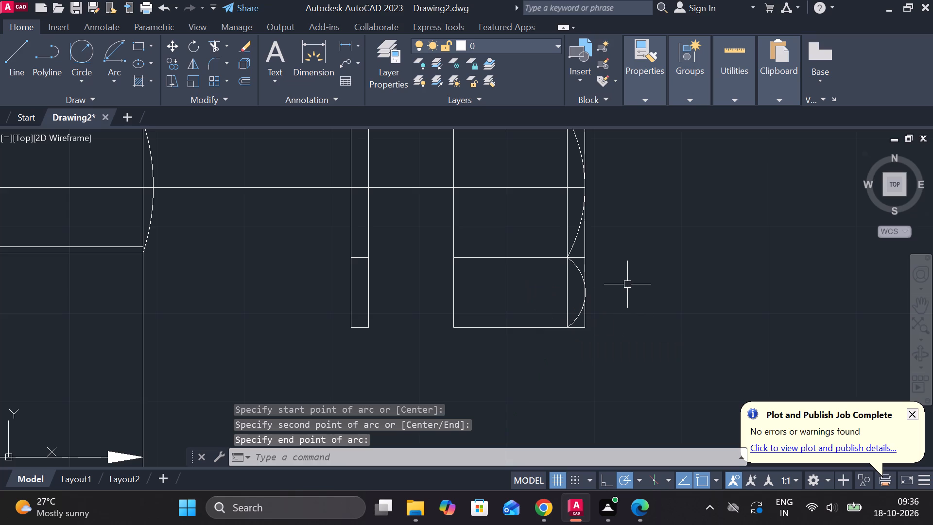
{"action": "key", "text": "Escape"}
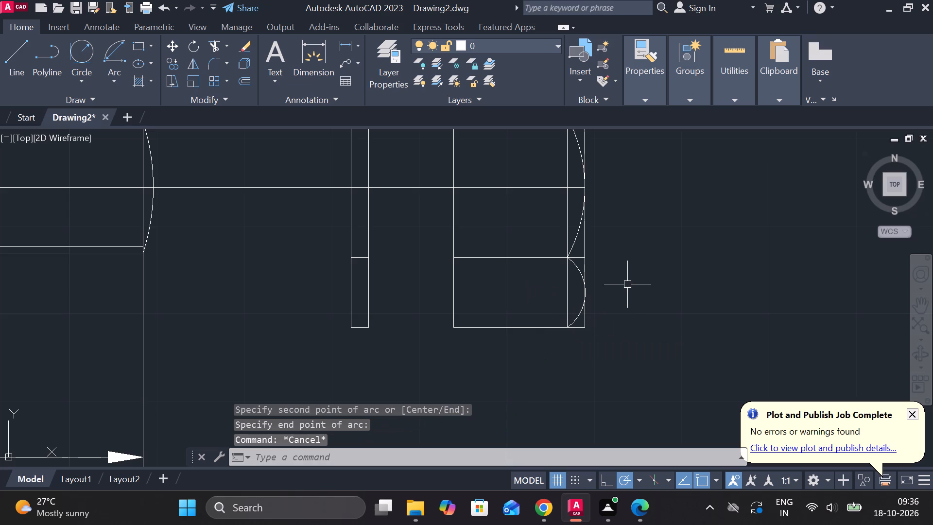
Trim the wide rectangle's upper and lower outer corner pieces that lie outside the new end arcs.
{"action": "scroll", "coordinate": [627, 284], "scroll_direction": "down", "scroll_amount": 2}
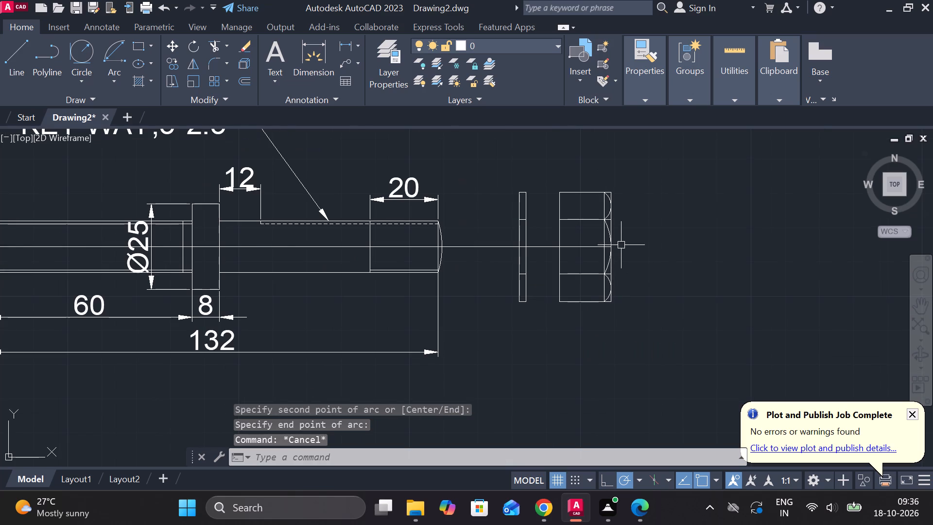
{"action": "scroll", "coordinate": [621, 245], "scroll_direction": "up", "scroll_amount": 1}
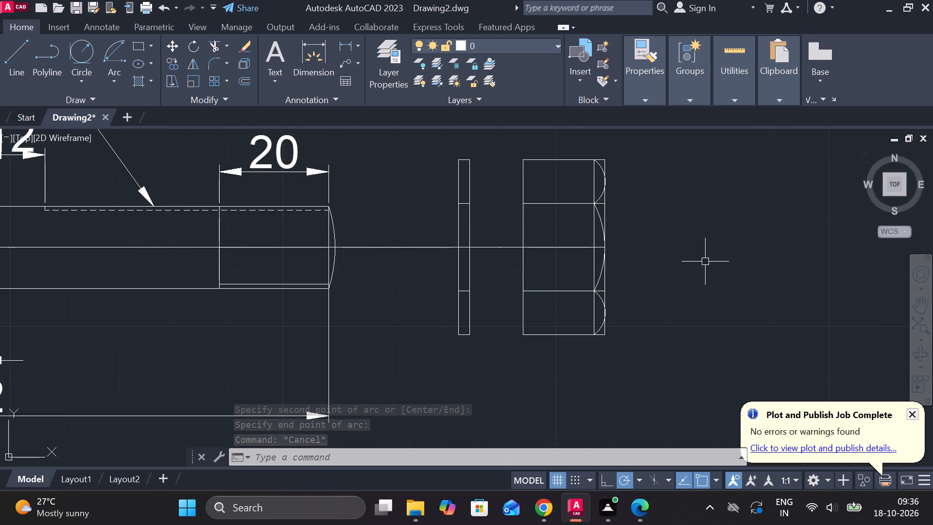
{"action": "type", "text": "TR"}
{"action": "key", "text": "space"}
{"action": "scroll", "coordinate": [579, 157], "scroll_direction": "up", "scroll_amount": 2}
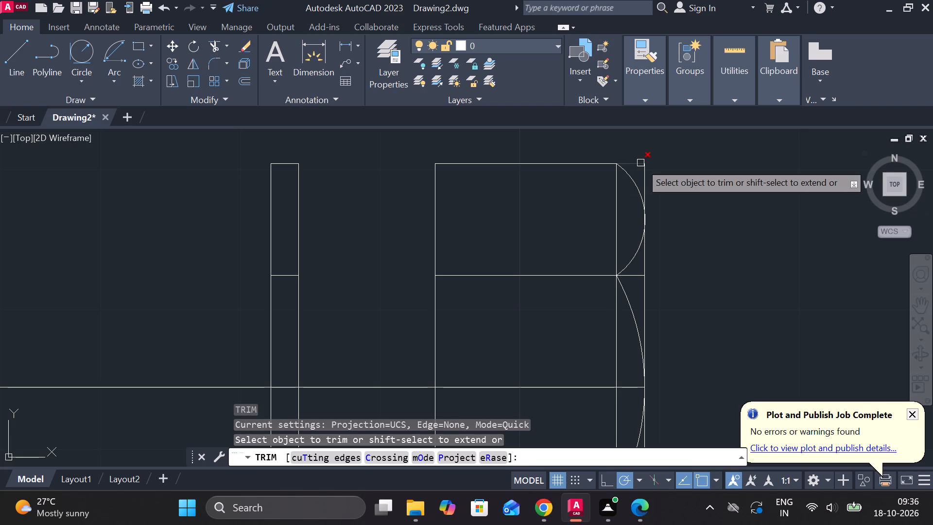
{"action": "left_click", "coordinate": [641, 163]}
{"action": "left_click", "coordinate": [644, 175]}
{"action": "middle_click_drag", "start_coordinate": [697, 370], "coordinate": [666, 260]}
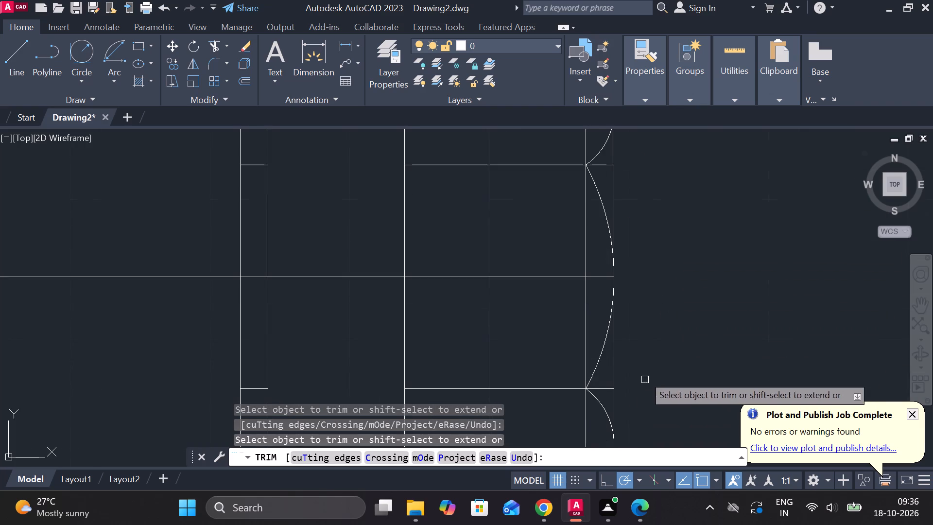
{"action": "middle_click_drag", "start_coordinate": [643, 372], "coordinate": [651, 207]}
{"action": "left_click", "coordinate": [619, 329]}
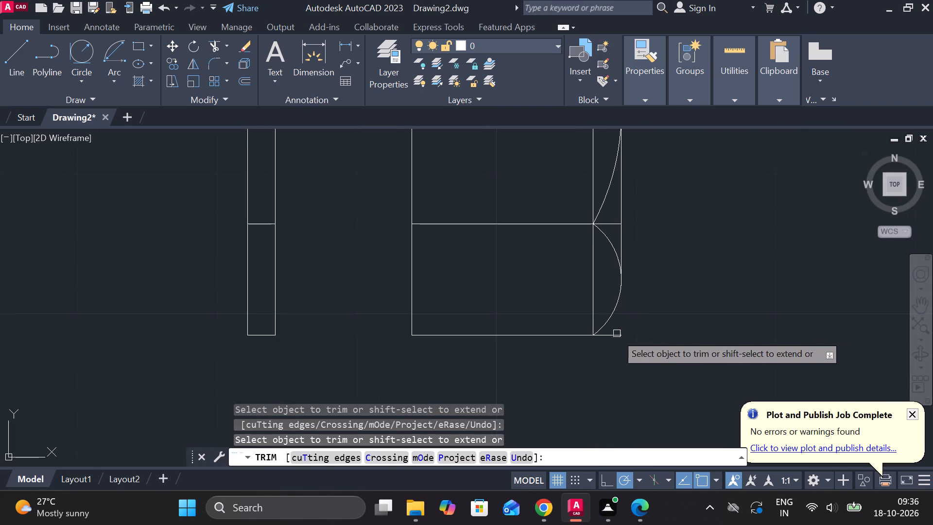
{"action": "left_click", "coordinate": [614, 337]}
{"action": "scroll", "coordinate": [634, 324], "scroll_direction": "down", "scroll_amount": 1}
{"action": "key", "text": "Escape"}
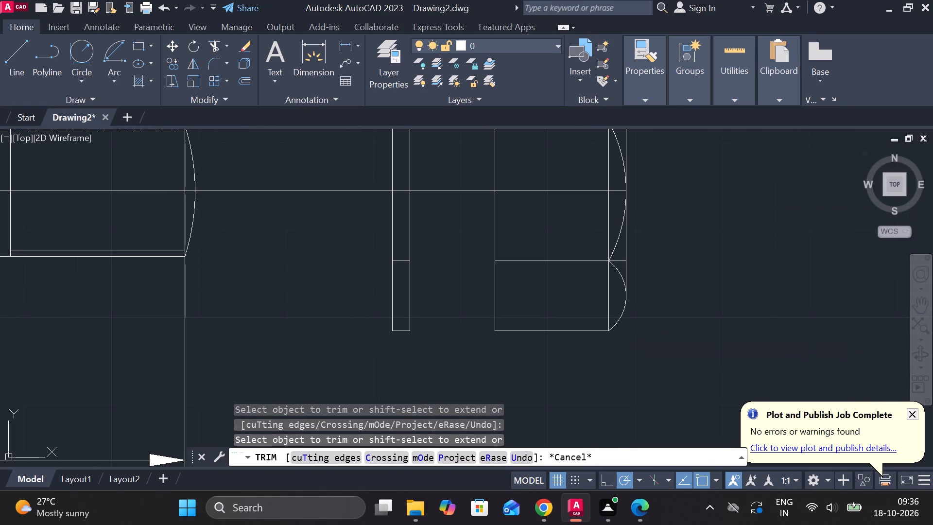
Add linear dimensions for the thin rectangle's height, on its shaft-facing side, and for its thickness, below it.
{"action": "scroll", "coordinate": [639, 317], "scroll_direction": "down", "scroll_amount": 1}
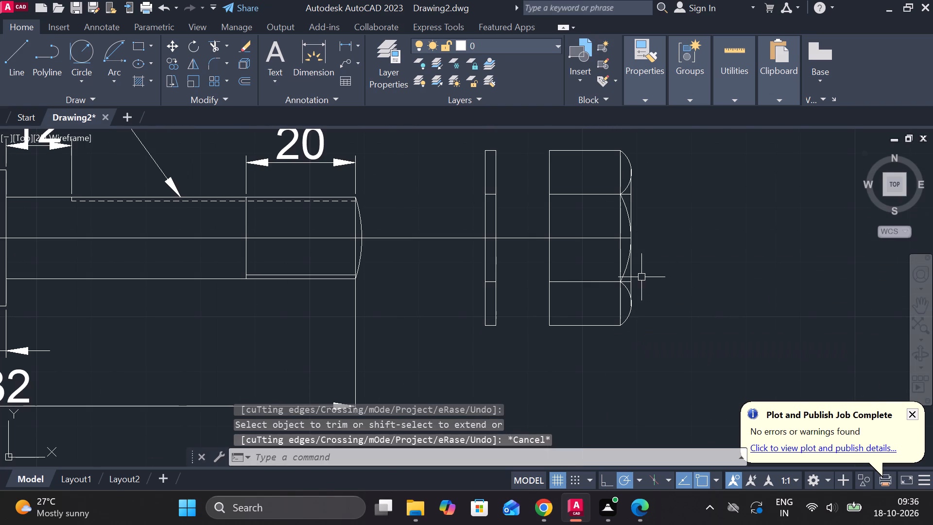
{"action": "left_click", "coordinate": [344, 41]}
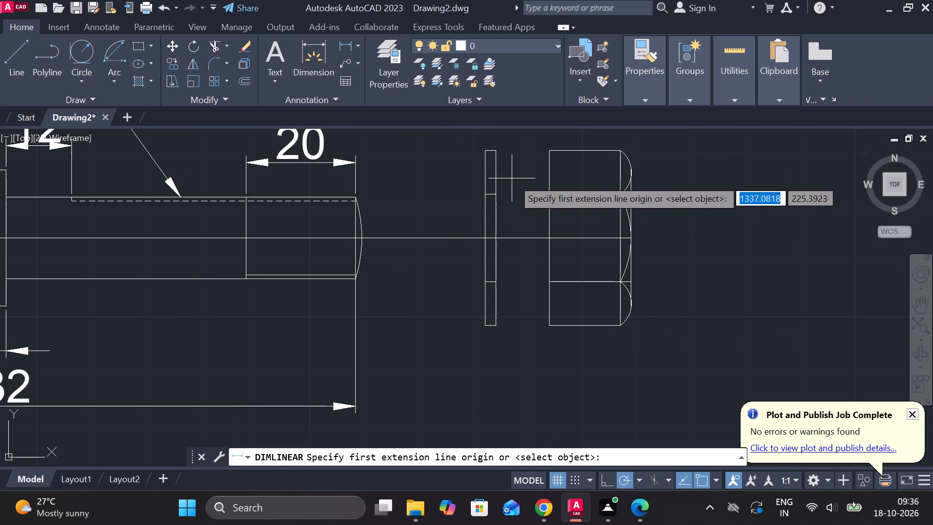
{"action": "left_click", "coordinate": [485, 151]}
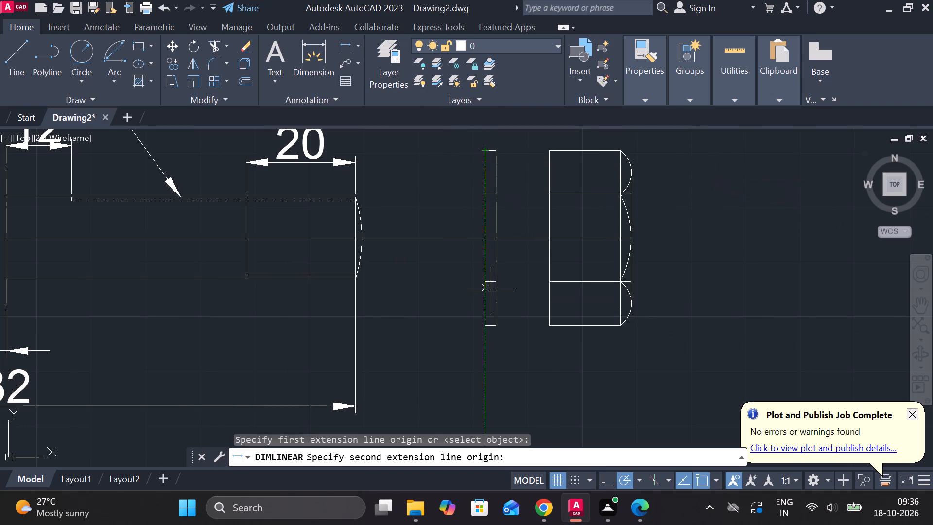
{"action": "left_click", "coordinate": [482, 330]}
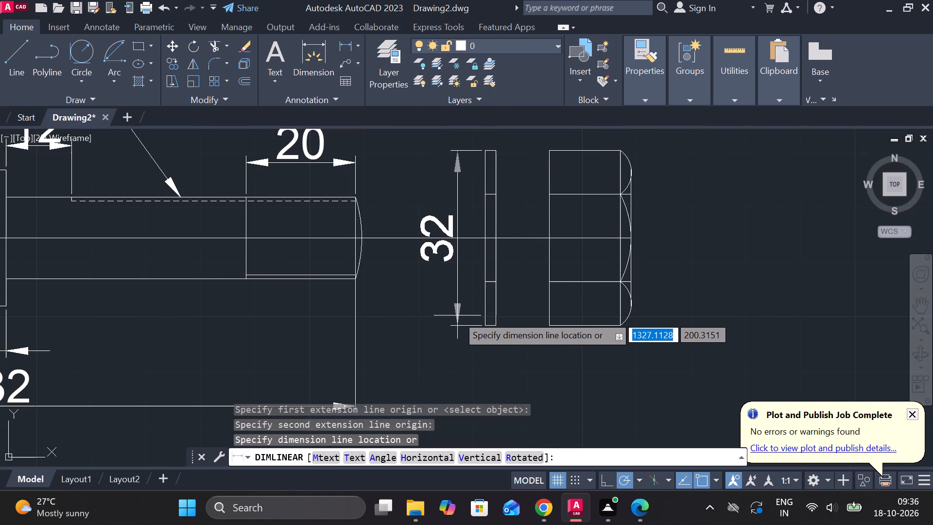
{"action": "left_click", "coordinate": [457, 315]}
{"action": "key", "text": "space"}
{"action": "left_click", "coordinate": [482, 332]}
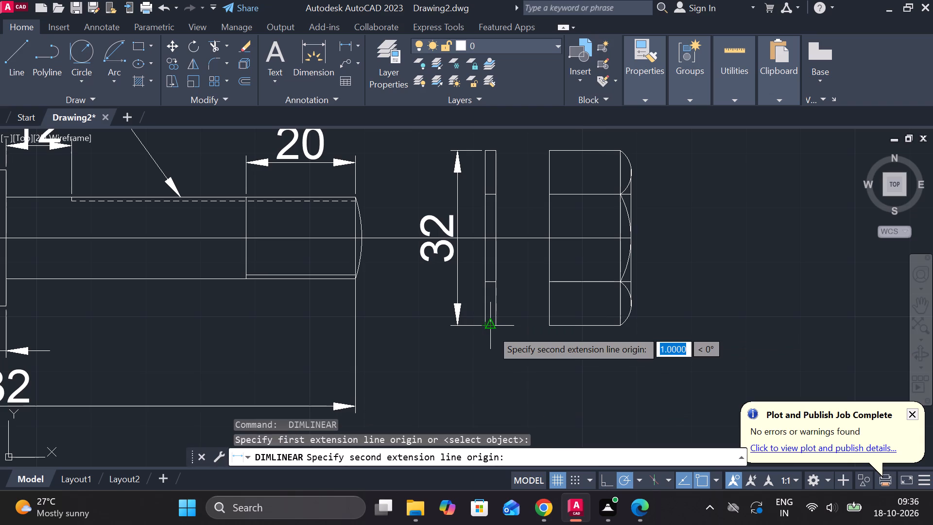
{"action": "left_click", "coordinate": [499, 325]}
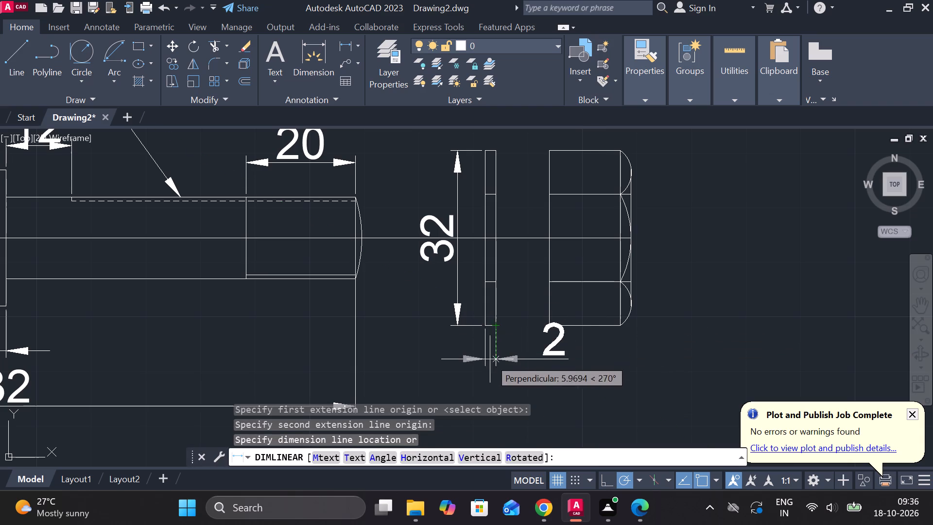
{"action": "left_click", "coordinate": [468, 394]}
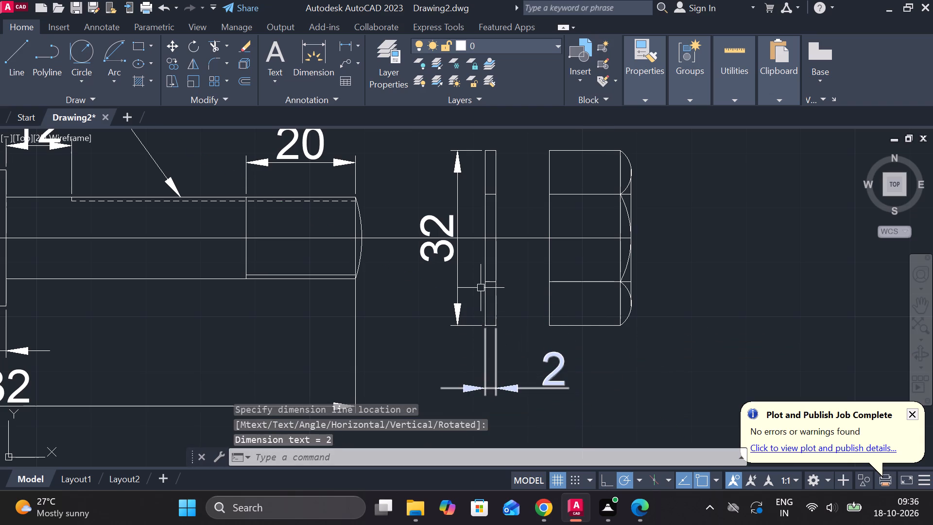
{"action": "key", "text": "Escape"}
Insert a diameter symbol before the thin rectangle's height dimension text so it reads Ø32.
{"action": "double_click", "coordinate": [442, 230]}
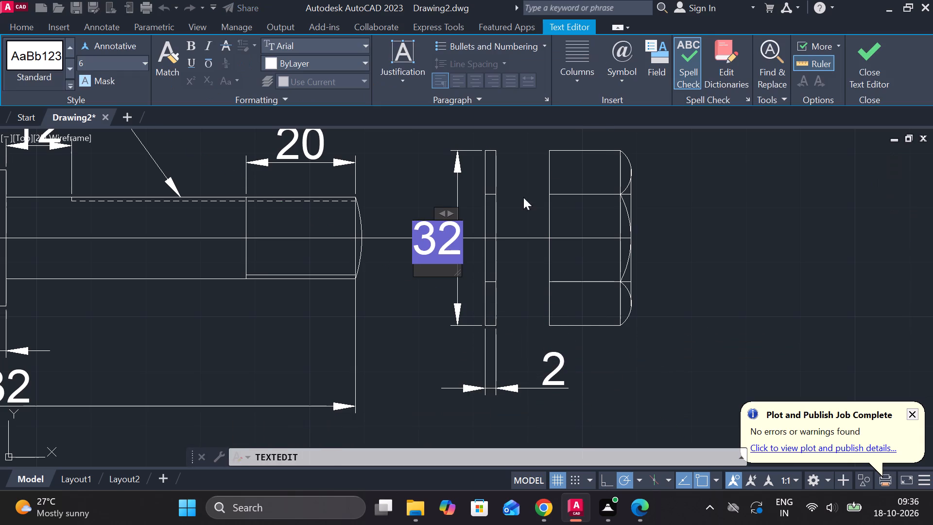
{"action": "left_click", "coordinate": [616, 80]}
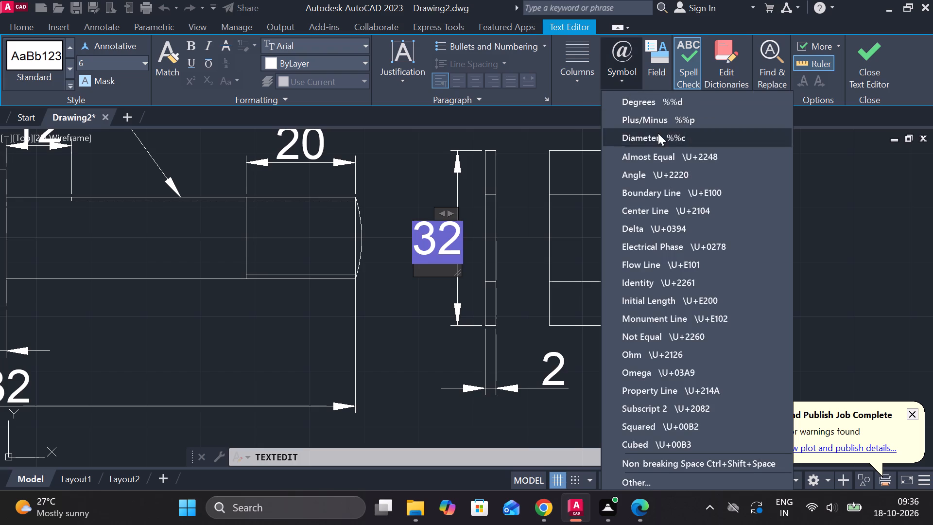
{"action": "left_click", "coordinate": [654, 142]}
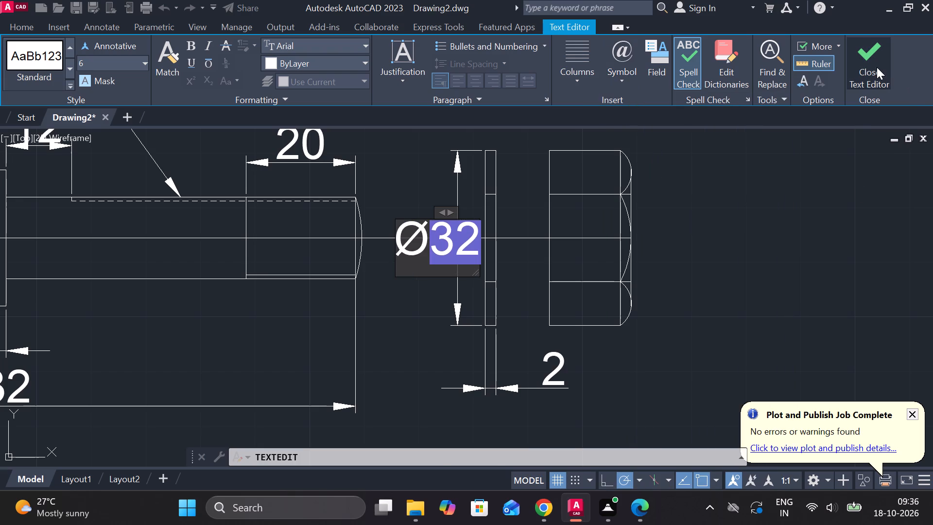
{"action": "left_click", "coordinate": [877, 67]}
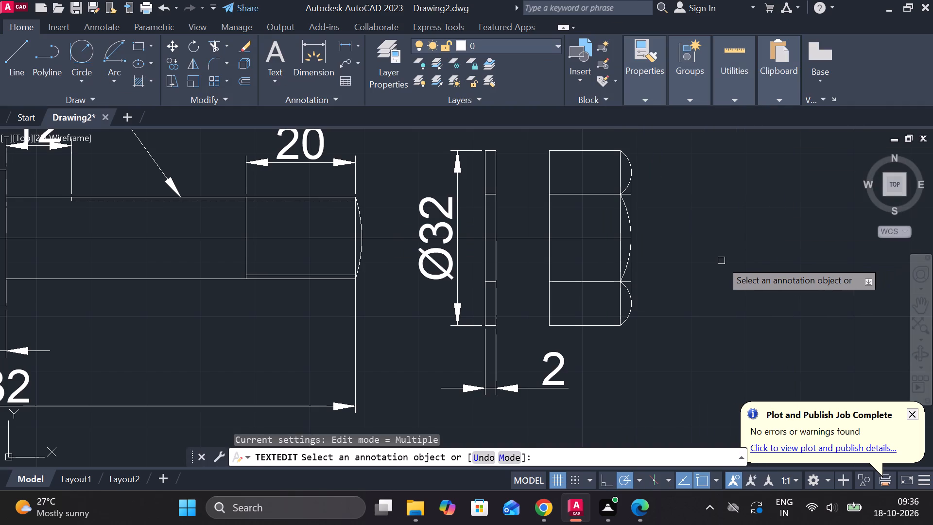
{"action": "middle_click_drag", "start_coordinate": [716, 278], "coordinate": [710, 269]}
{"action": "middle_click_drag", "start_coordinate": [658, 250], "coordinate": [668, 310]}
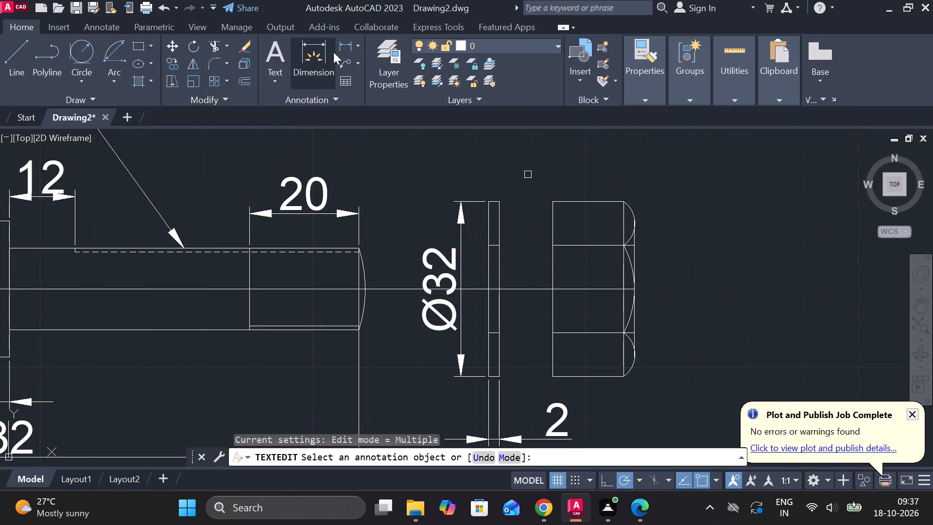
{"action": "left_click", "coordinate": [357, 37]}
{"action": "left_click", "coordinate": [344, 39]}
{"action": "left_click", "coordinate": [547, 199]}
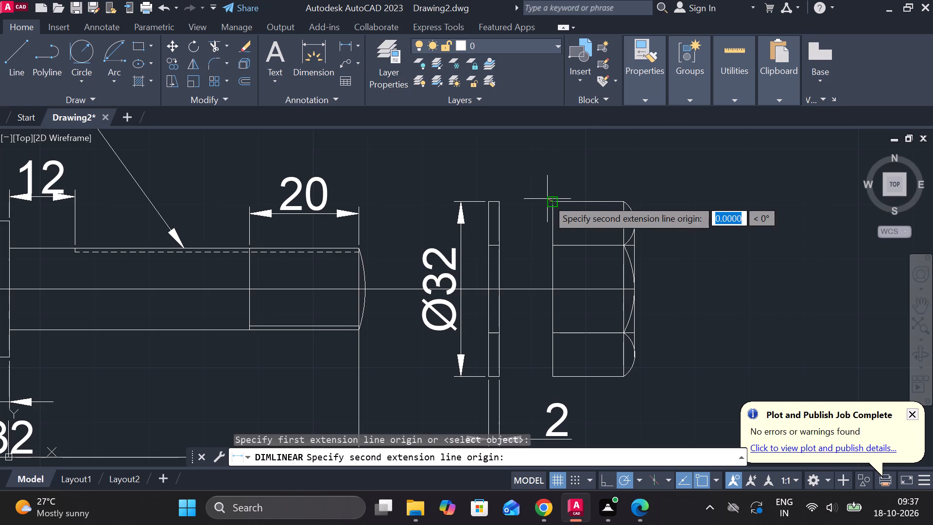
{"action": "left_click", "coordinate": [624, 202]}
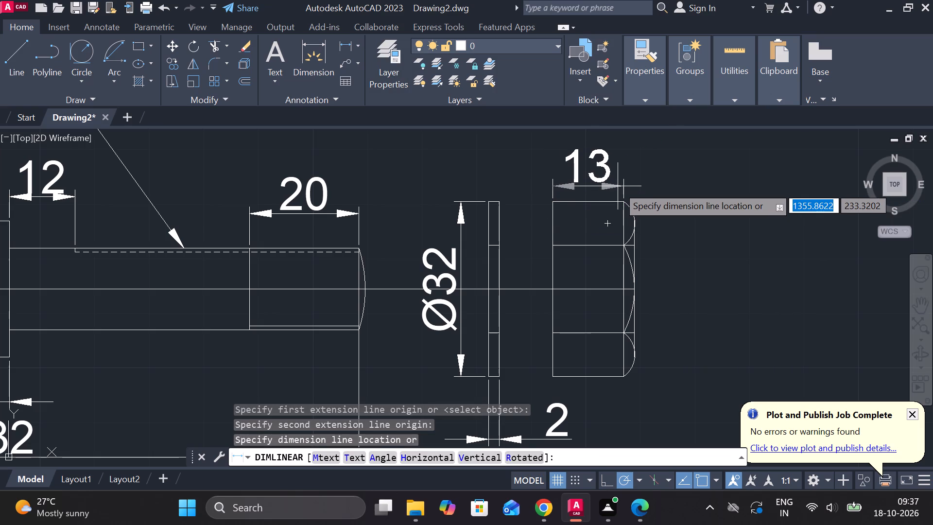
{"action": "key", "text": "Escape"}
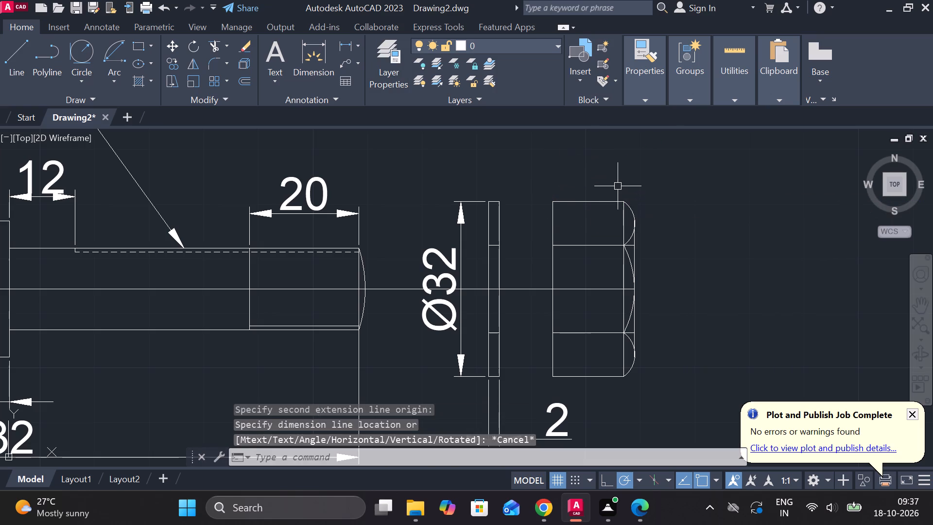
Dimension the nut-shaped part's full width from its flat face to the outer end of the arcs, placed above it.
{"action": "key", "text": "space"}
{"action": "left_click", "coordinate": [559, 247]}
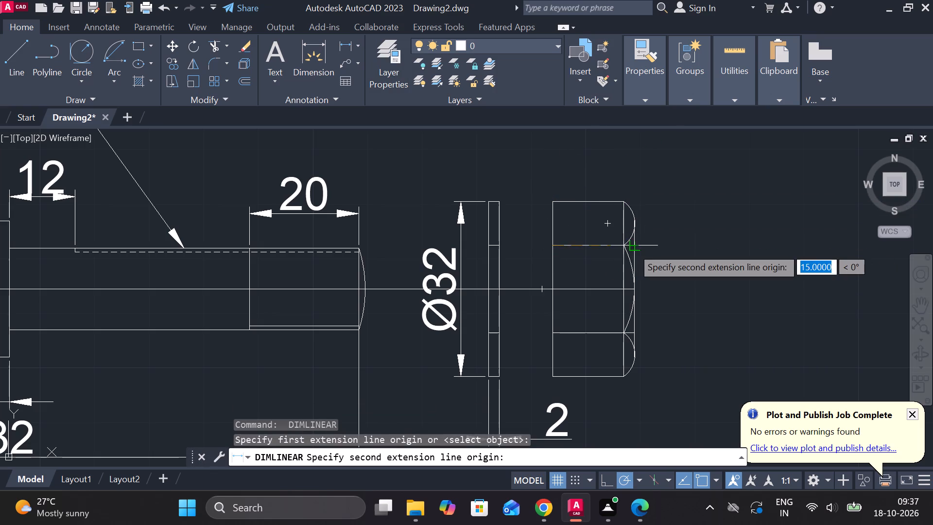
{"action": "left_click", "coordinate": [632, 247]}
{"action": "left_click", "coordinate": [614, 166]}
{"action": "middle_click_drag", "start_coordinate": [681, 213], "coordinate": [675, 213]}
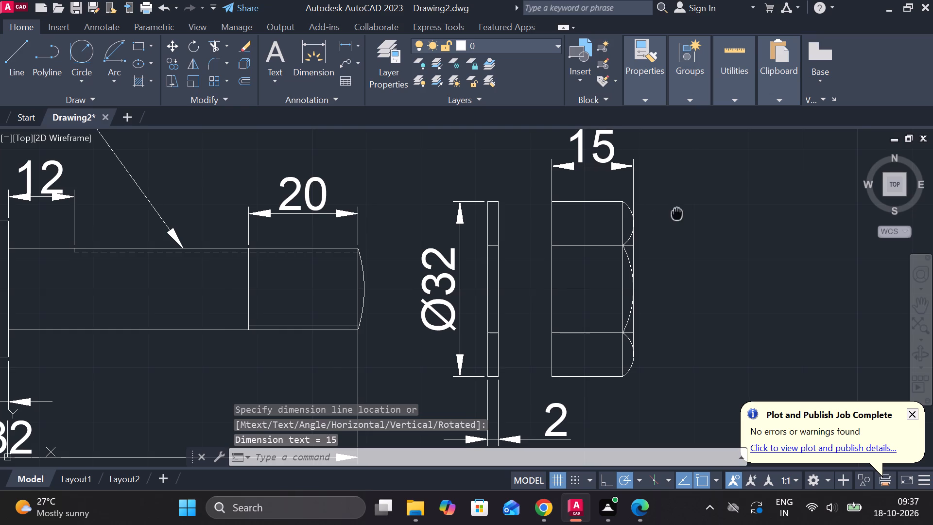
{"action": "middle_click_drag", "start_coordinate": [675, 213], "coordinate": [655, 213]}
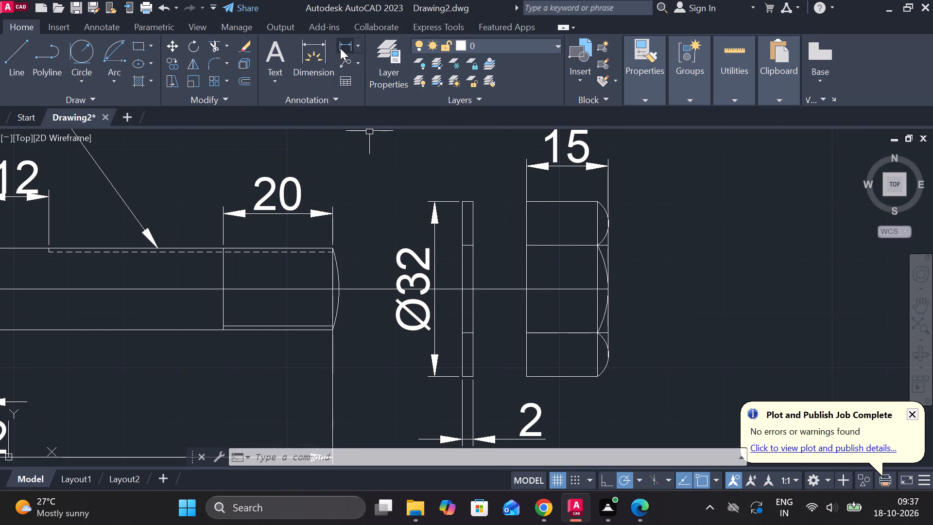
Add a multileader from the nut's curved outer face reading M15, with text height 6.
{"action": "left_click", "coordinate": [348, 60]}
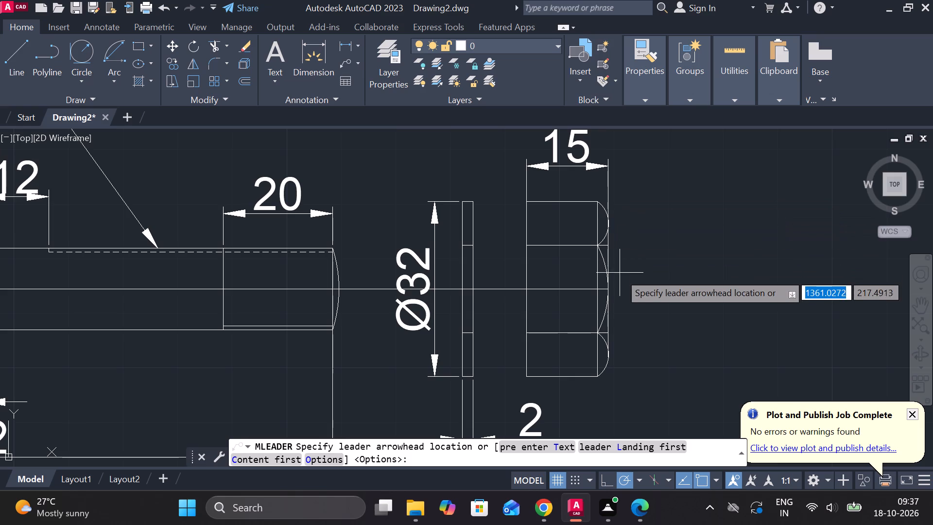
{"action": "left_click", "coordinate": [611, 275]}
{"action": "left_click", "coordinate": [642, 214]}
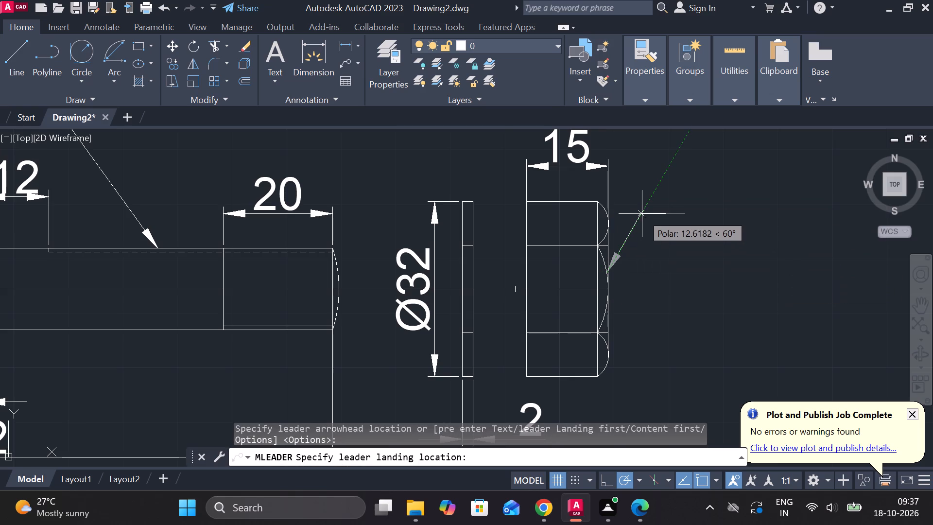
{"action": "key", "text": "m"}
{"action": "type", "text": "15"}
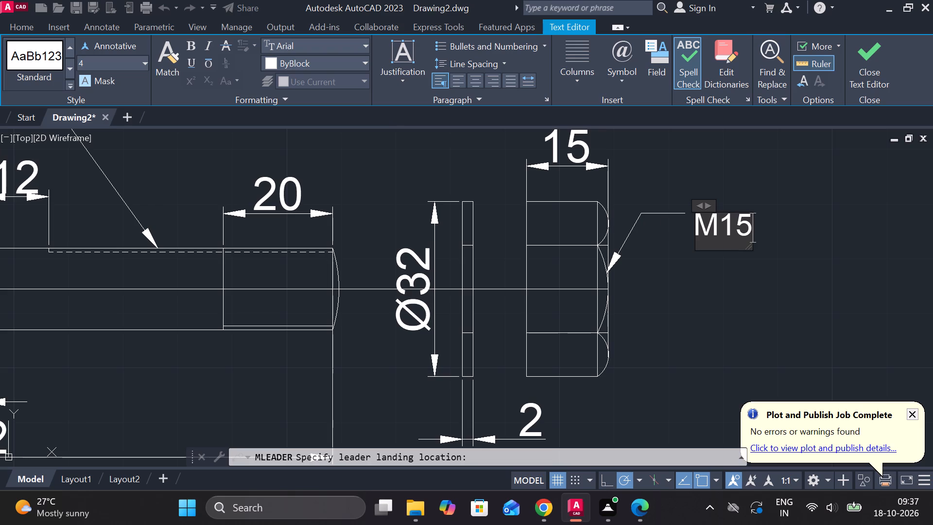
{"action": "left_click_drag", "start_coordinate": [745, 231], "coordinate": [703, 236]}
{"action": "left_click", "coordinate": [148, 58]}
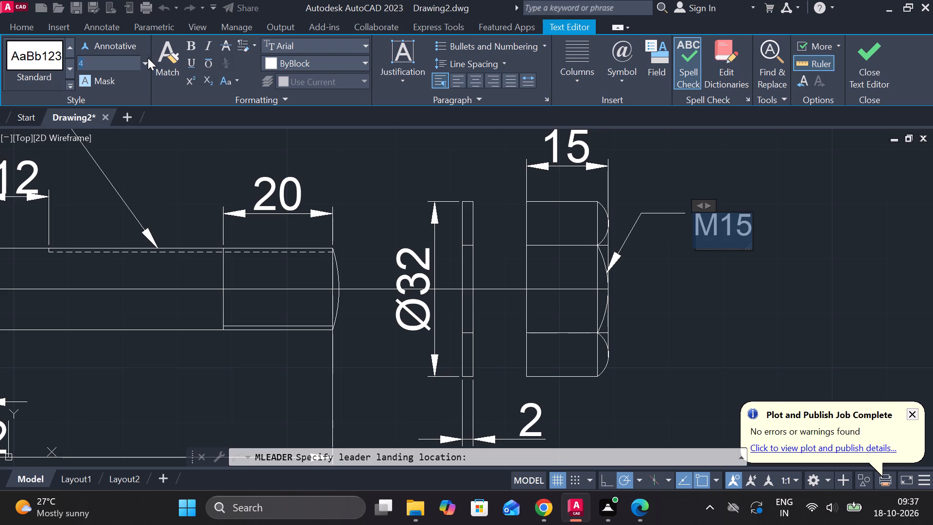
{"action": "left_click", "coordinate": [98, 96]}
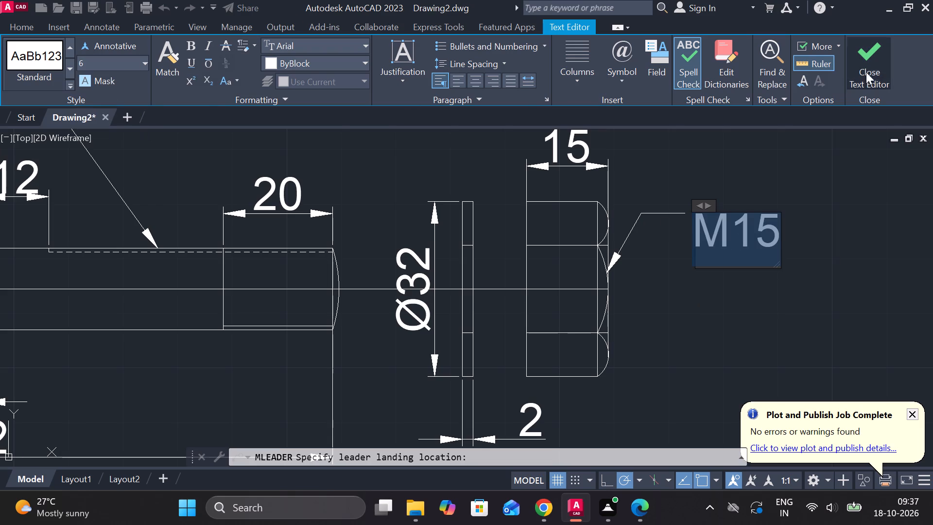
{"action": "left_click", "coordinate": [877, 66]}
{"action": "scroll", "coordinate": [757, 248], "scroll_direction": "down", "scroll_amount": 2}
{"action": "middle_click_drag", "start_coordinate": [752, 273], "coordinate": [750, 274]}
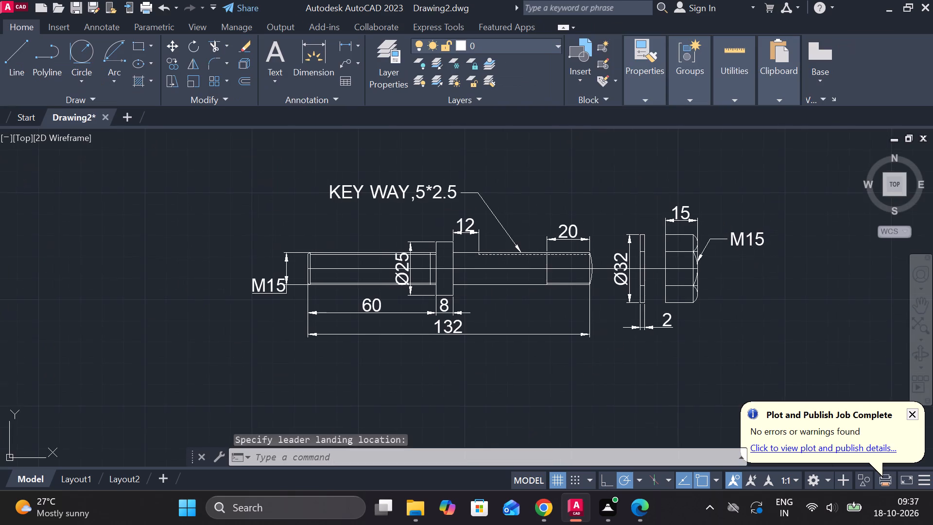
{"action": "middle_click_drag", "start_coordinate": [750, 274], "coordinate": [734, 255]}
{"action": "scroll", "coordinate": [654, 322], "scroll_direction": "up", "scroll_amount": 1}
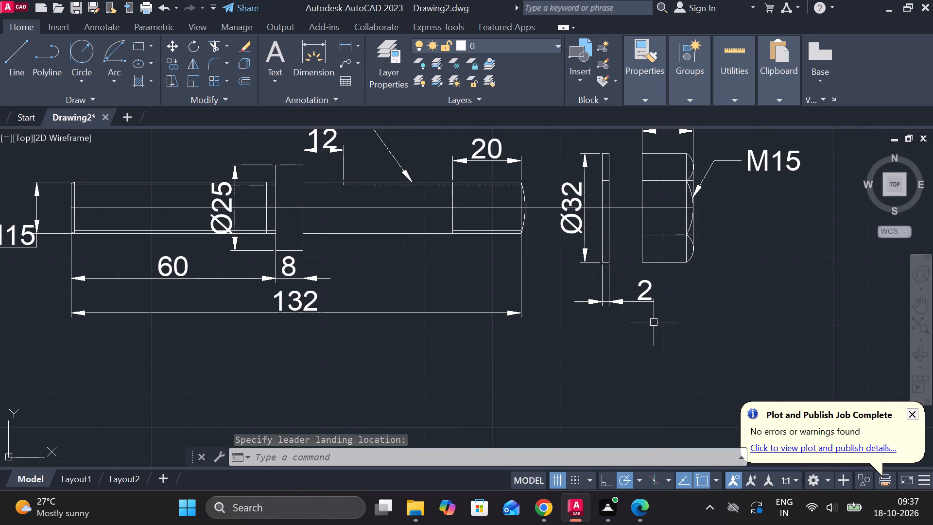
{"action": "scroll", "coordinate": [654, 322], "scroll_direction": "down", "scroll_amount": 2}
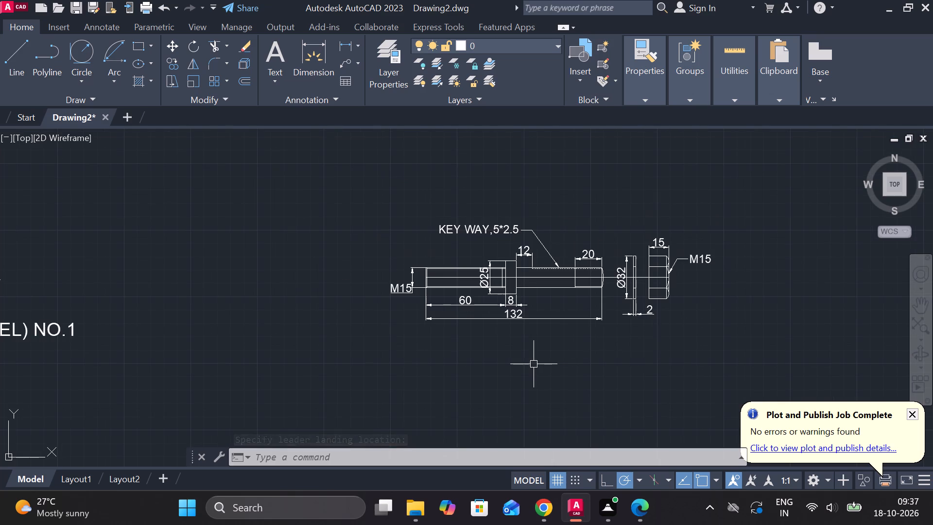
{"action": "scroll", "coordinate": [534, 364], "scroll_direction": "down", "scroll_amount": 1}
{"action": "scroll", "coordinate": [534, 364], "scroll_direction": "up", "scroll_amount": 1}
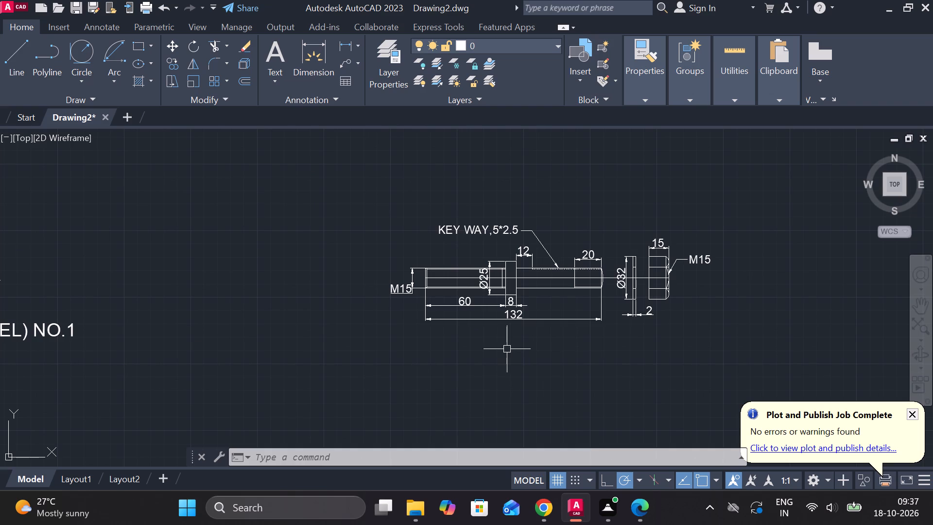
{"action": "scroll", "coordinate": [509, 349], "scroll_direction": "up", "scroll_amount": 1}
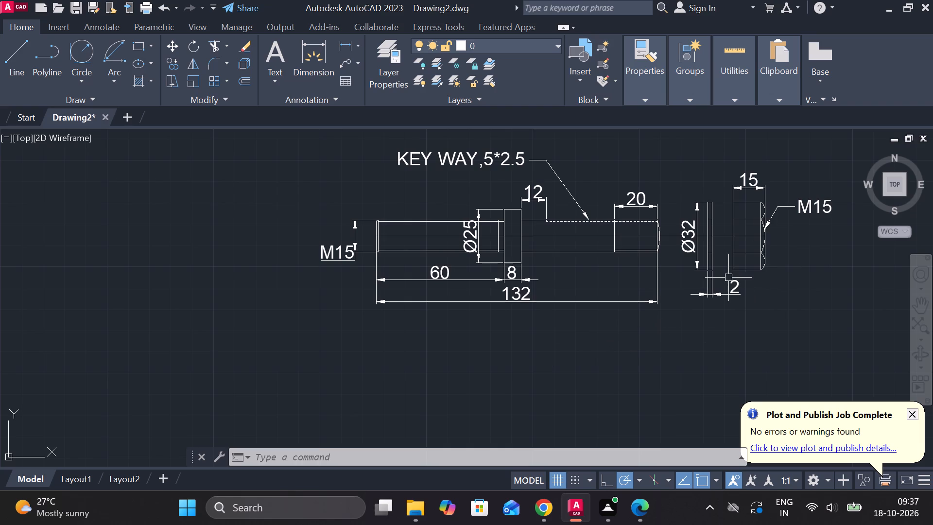
Add a multileader from the top of the thin Ø32 part reading "WASHER (MS) N0.1", with text height 6.
{"action": "middle_click_drag", "start_coordinate": [728, 282], "coordinate": [658, 367]}
{"action": "scroll", "coordinate": [650, 275], "scroll_direction": "up", "scroll_amount": 2}
{"action": "scroll", "coordinate": [640, 275], "scroll_direction": "down", "scroll_amount": 2}
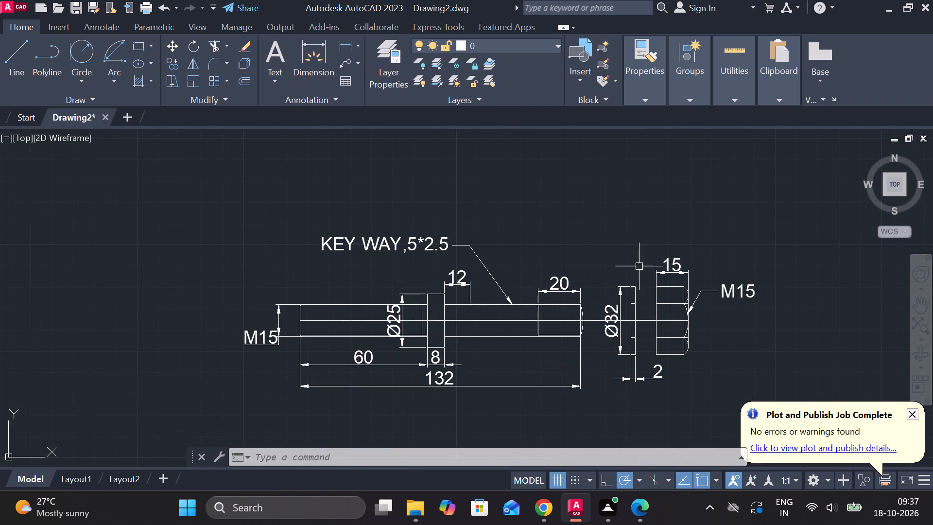
{"action": "scroll", "coordinate": [637, 253], "scroll_direction": "up", "scroll_amount": 1}
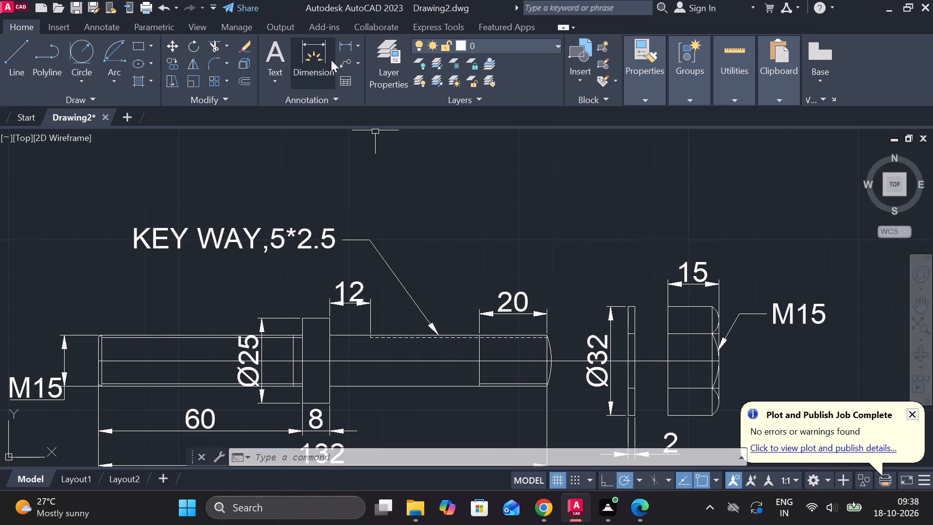
{"action": "left_click", "coordinate": [340, 64]}
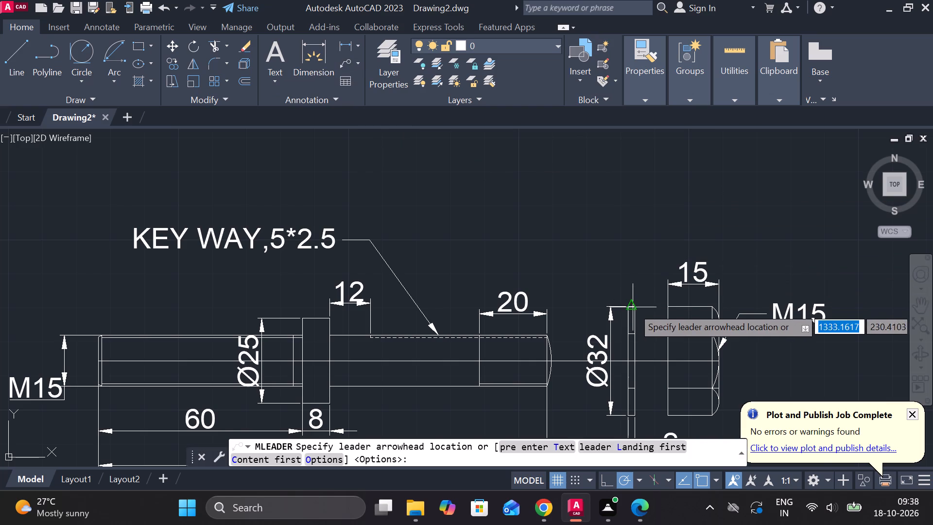
{"action": "left_click", "coordinate": [633, 307]}
{"action": "left_click", "coordinate": [589, 205]}
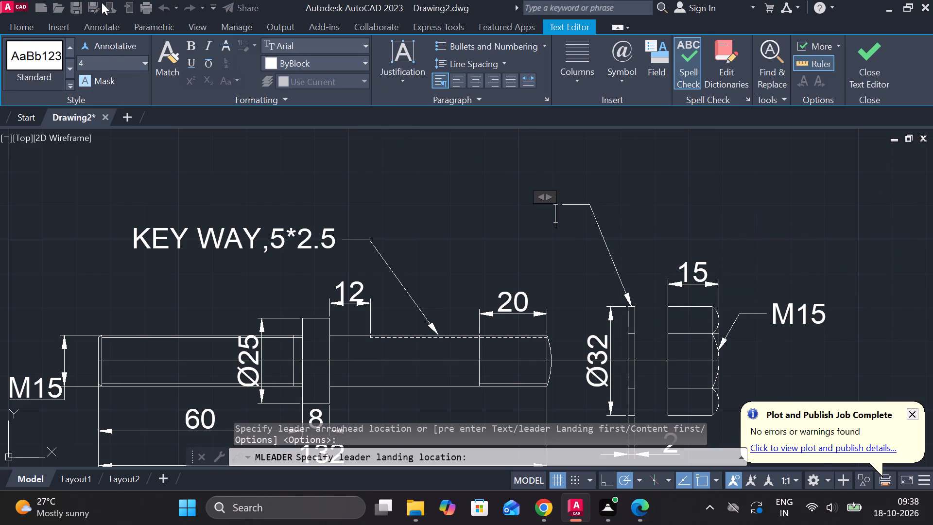
{"action": "left_click", "coordinate": [148, 63]}
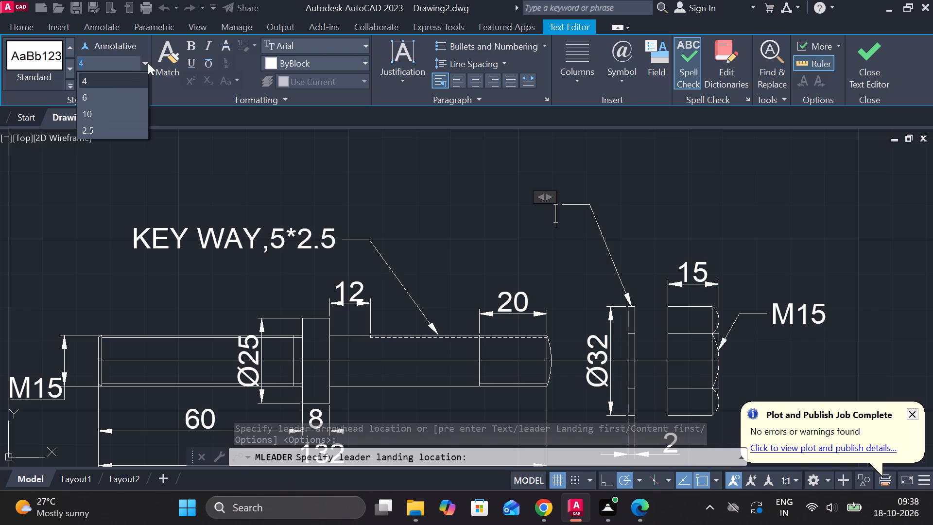
{"action": "left_click", "coordinate": [111, 93]}
{"action": "type", "text": "WASHER"}
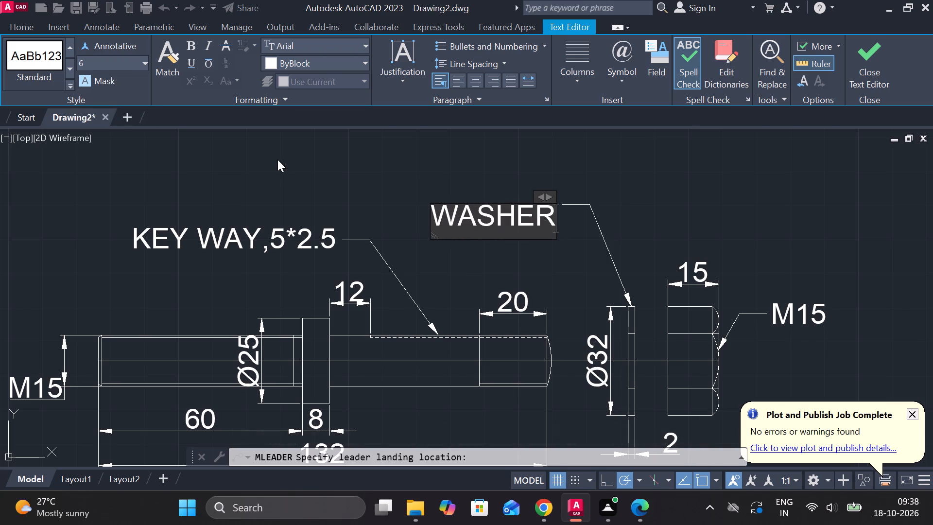
{"action": "key", "text": "space"}
{"action": "key", "text": "m"}
{"action": "key", "text": "BackSpace"}
{"action": "key", "text": "shift+parenleft"}
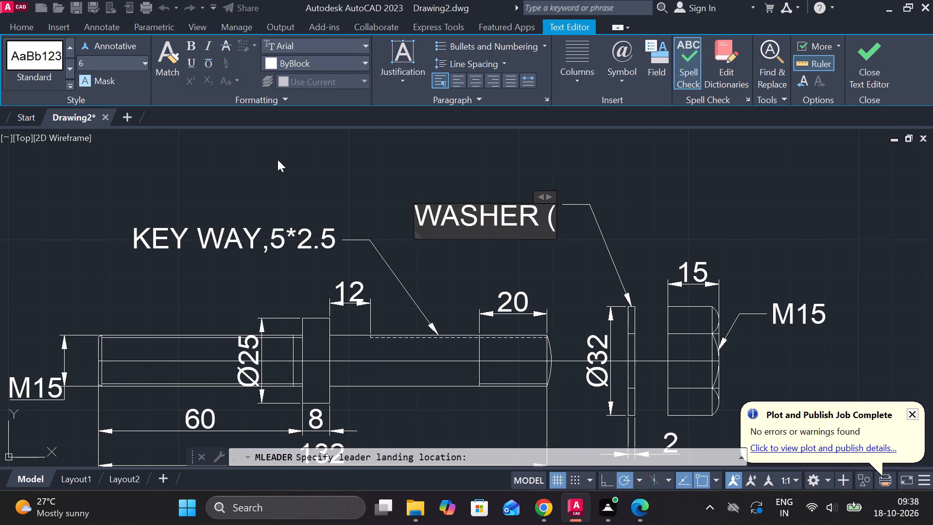
{"action": "type", "text": "MS"}
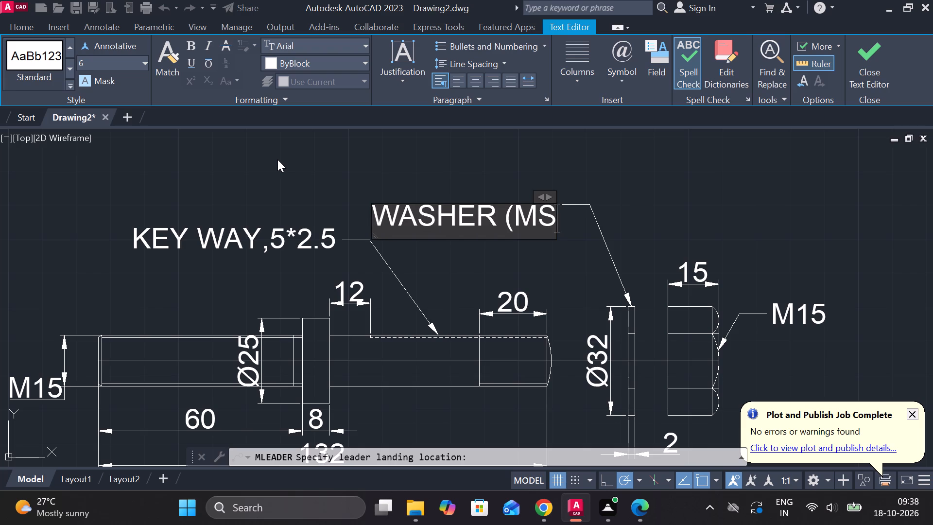
{"action": "key", "text": "shift+parenright"}
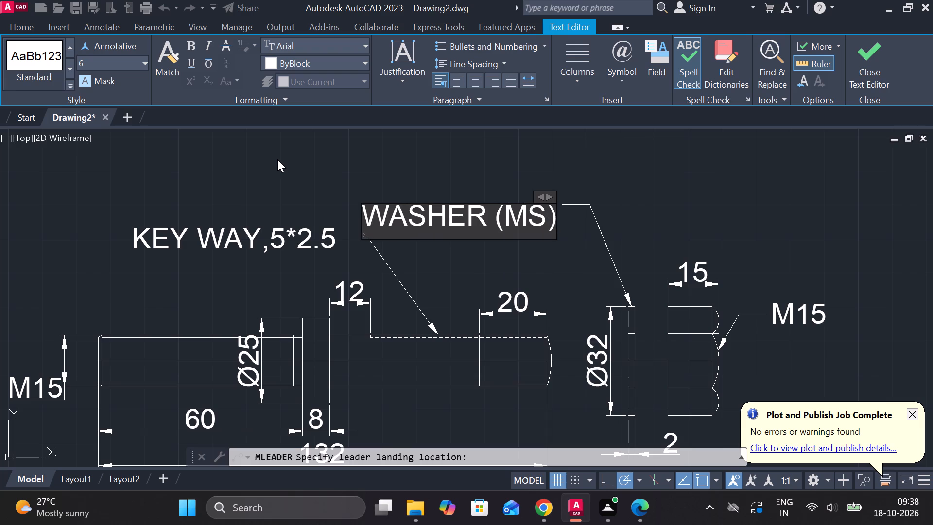
{"action": "key", "text": "space"}
{"action": "type", "text": "N0"}
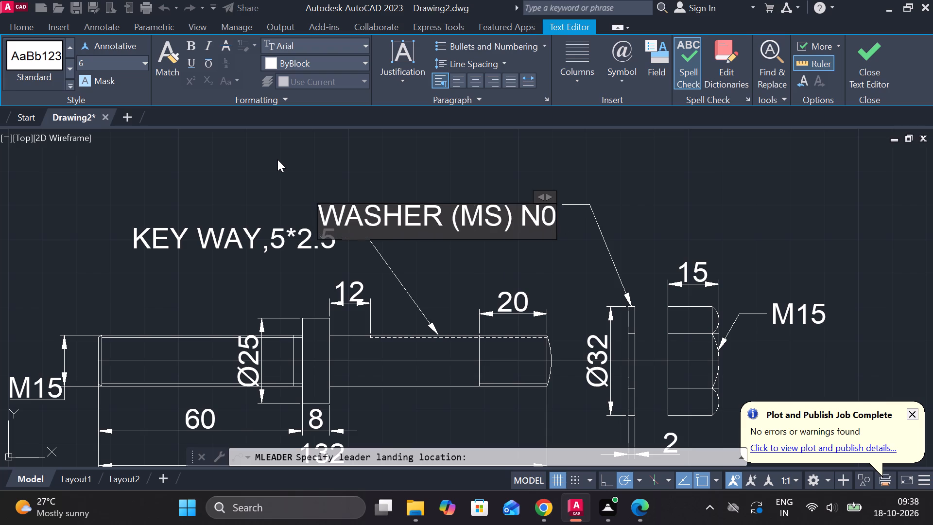
{"action": "key", "text": "period"}
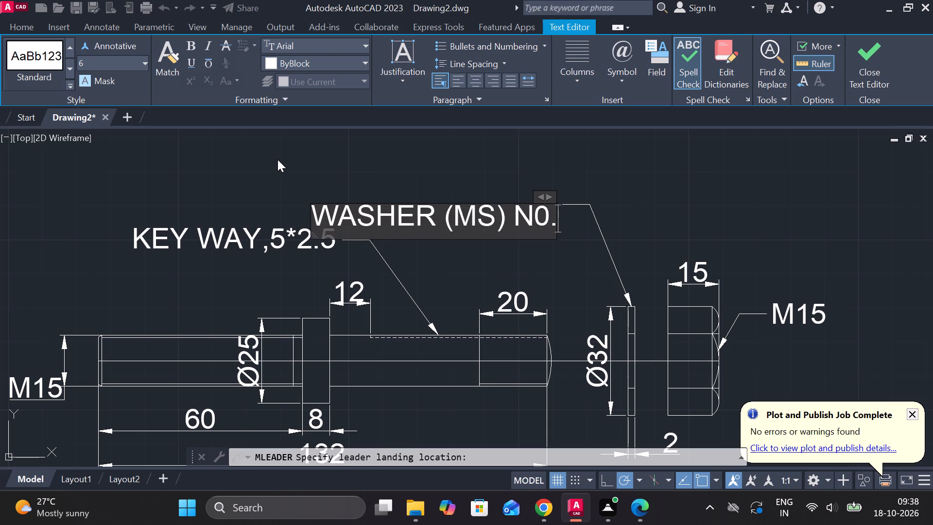
{"action": "key", "text": "1"}
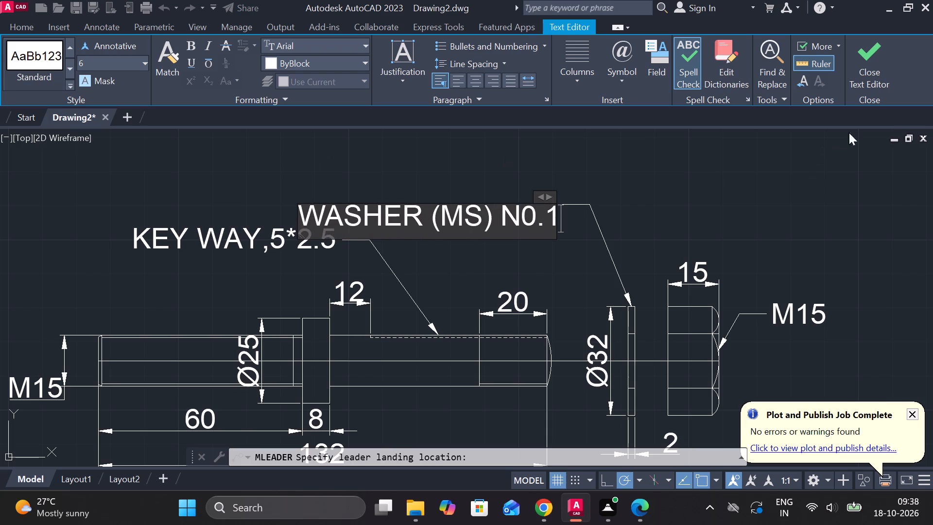
{"action": "left_click", "coordinate": [878, 61]}
Stretch the washer leader's landing point up so its label sits almost directly above the washer, clear of the keyway note.
{"action": "scroll", "coordinate": [541, 189], "scroll_direction": "down", "scroll_amount": 1}
{"action": "scroll", "coordinate": [461, 248], "scroll_direction": "down", "scroll_amount": 2}
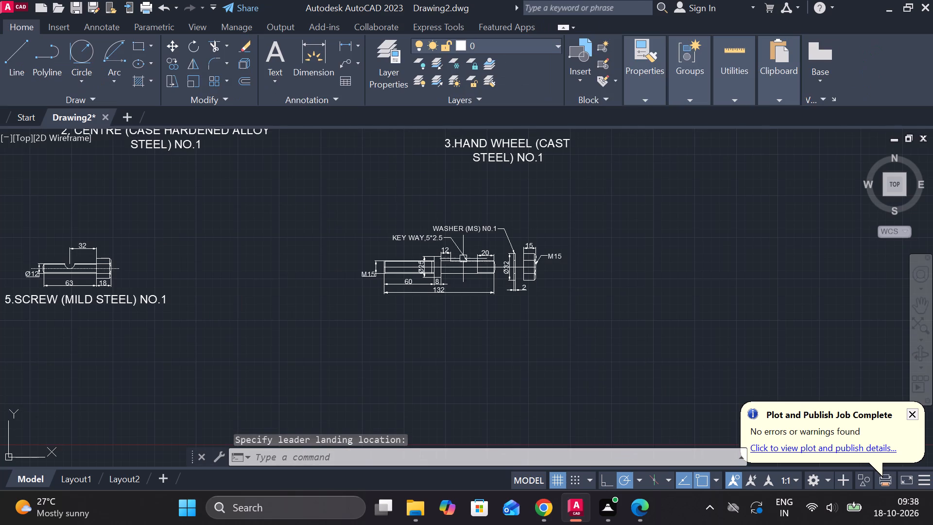
{"action": "middle_click_drag", "start_coordinate": [491, 216], "coordinate": [509, 229]}
{"action": "scroll", "coordinate": [482, 243], "scroll_direction": "up", "scroll_amount": 1}
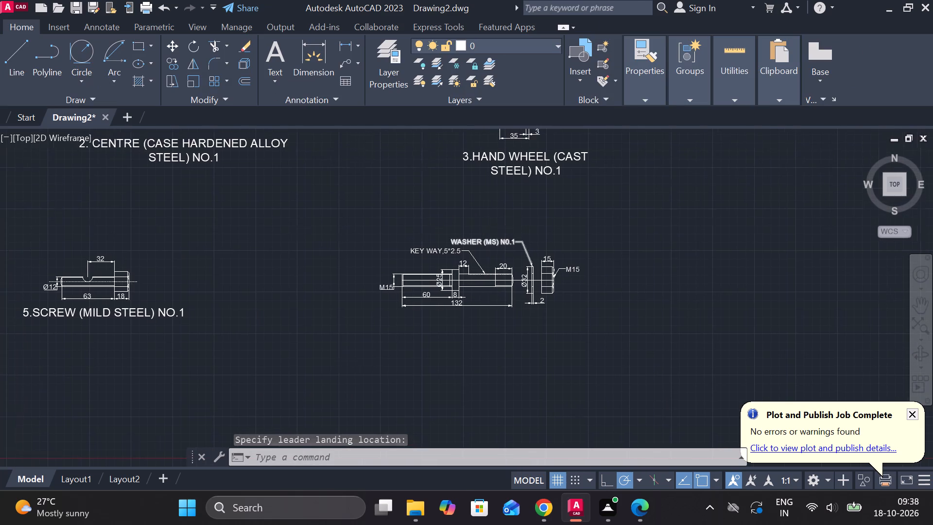
{"action": "left_click", "coordinate": [509, 240]}
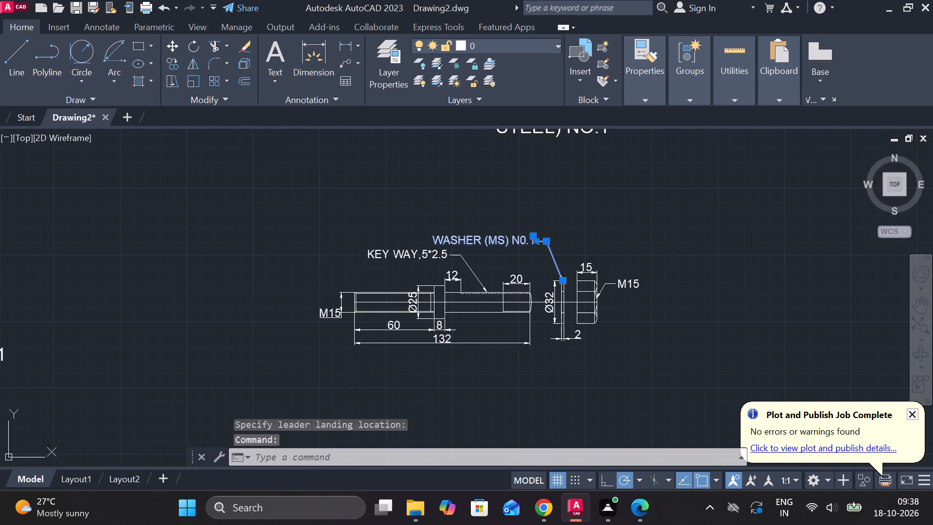
{"action": "left_click", "coordinate": [552, 242]}
{"action": "left_click", "coordinate": [544, 241]}
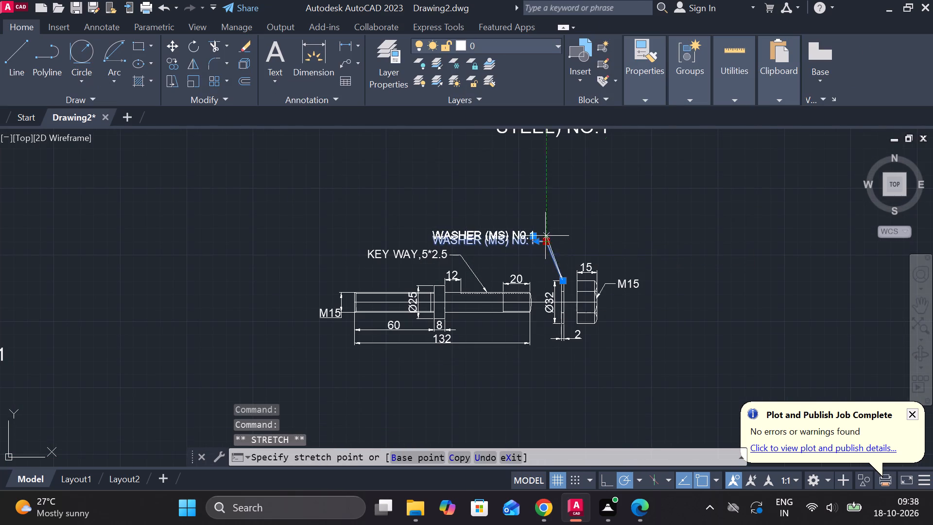
{"action": "left_click", "coordinate": [564, 209]}
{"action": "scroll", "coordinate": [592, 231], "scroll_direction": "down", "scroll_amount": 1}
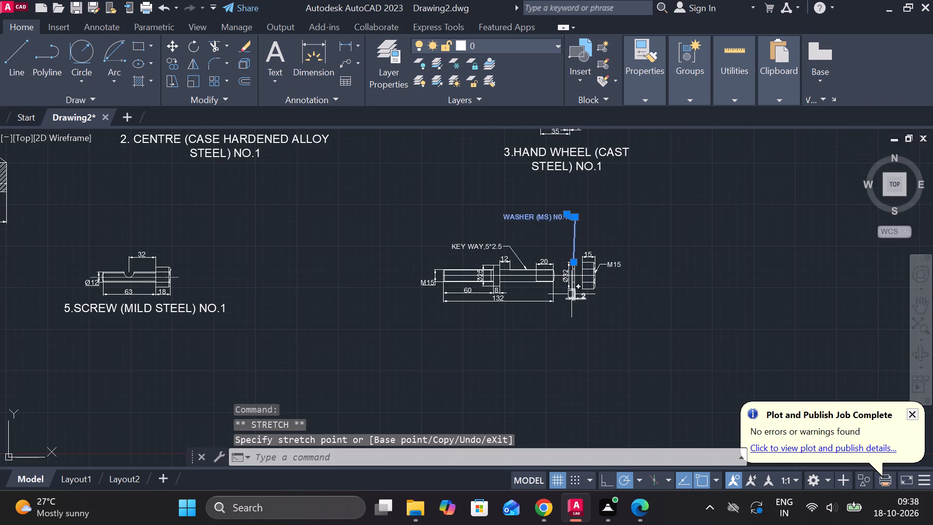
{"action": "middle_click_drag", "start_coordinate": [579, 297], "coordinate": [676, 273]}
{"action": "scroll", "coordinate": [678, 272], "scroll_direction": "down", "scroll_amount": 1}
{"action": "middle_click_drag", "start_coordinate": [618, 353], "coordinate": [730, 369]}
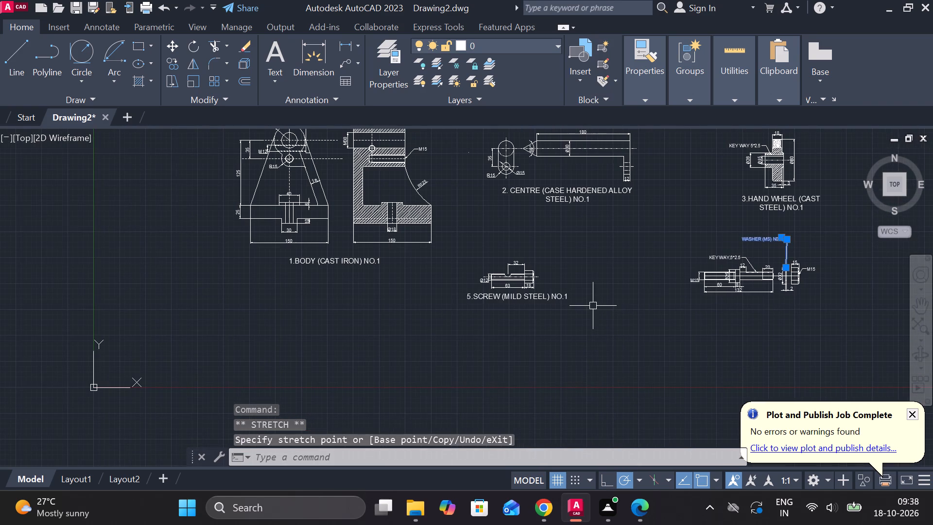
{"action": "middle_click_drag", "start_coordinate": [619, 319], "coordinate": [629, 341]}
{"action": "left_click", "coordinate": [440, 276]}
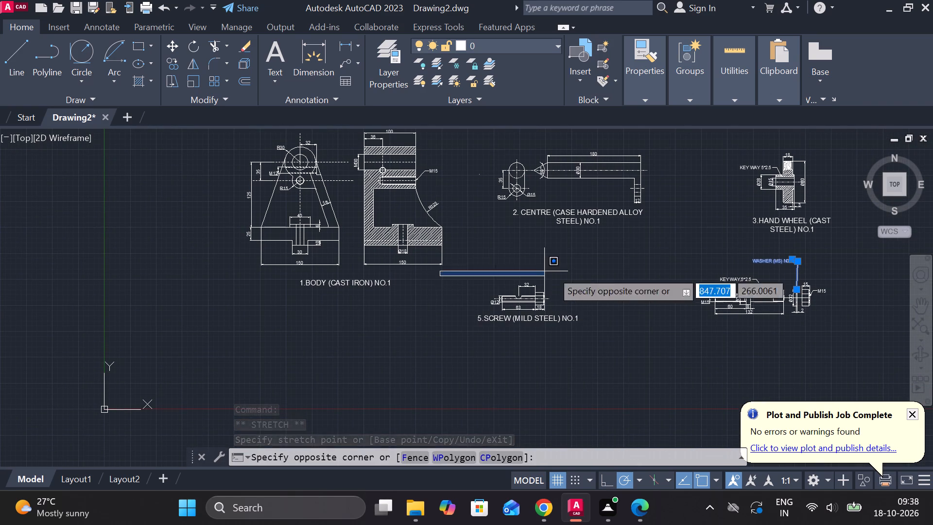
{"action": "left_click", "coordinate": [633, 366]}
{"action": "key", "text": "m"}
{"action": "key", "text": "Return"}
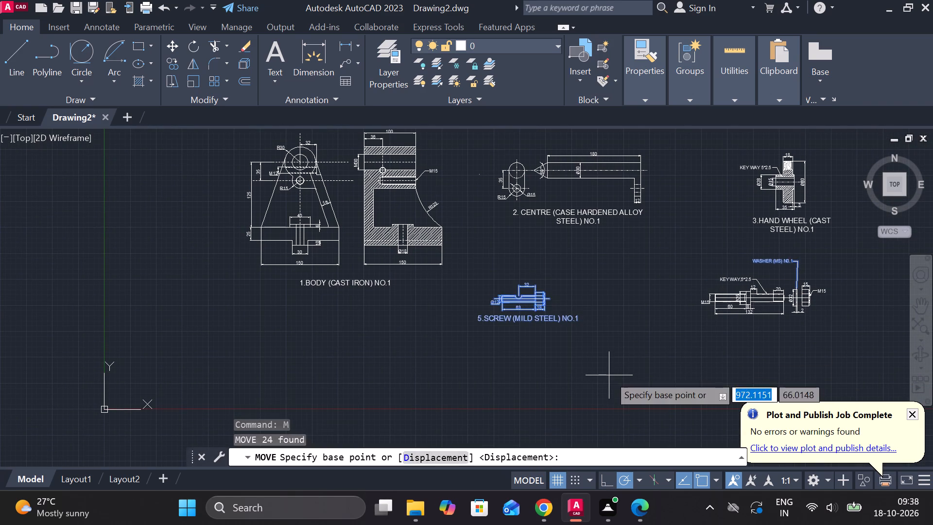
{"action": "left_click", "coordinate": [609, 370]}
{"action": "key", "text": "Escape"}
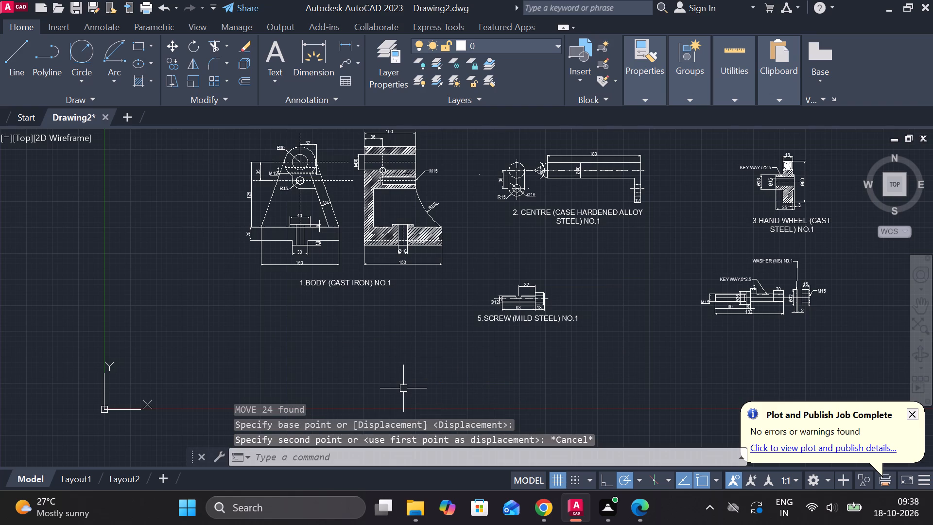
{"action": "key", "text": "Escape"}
Move the screw drawing with its dimensions and title to just below the body's title.
{"action": "left_click", "coordinate": [464, 281]}
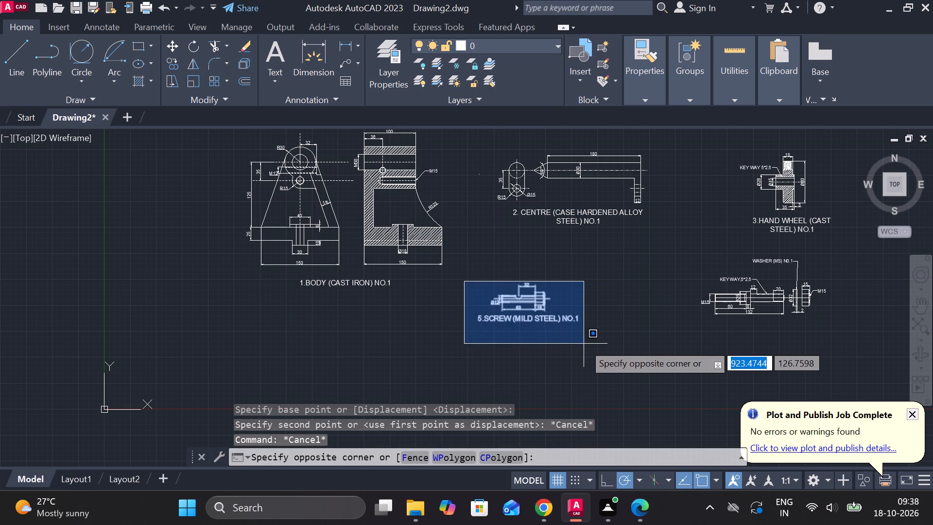
{"action": "left_click", "coordinate": [584, 344]}
{"action": "key", "text": "m"}
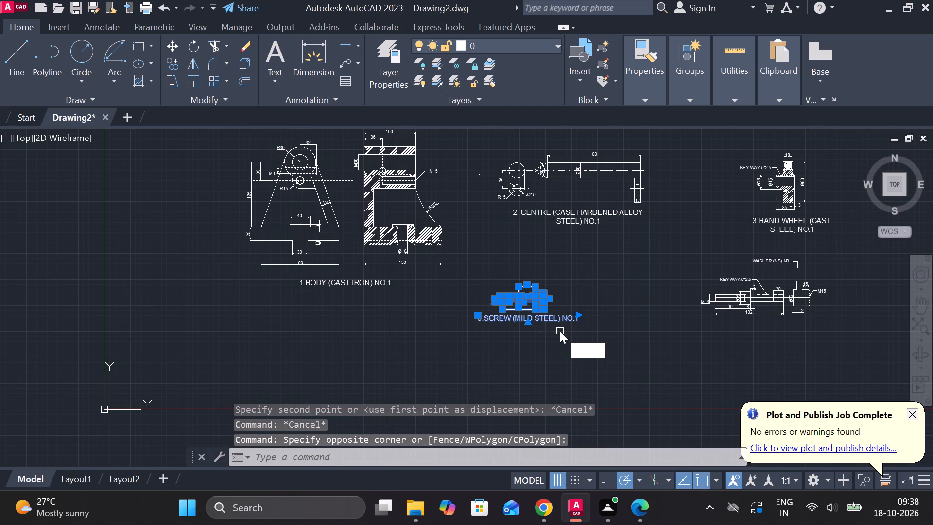
{"action": "key", "text": "Return"}
{"action": "left_click", "coordinate": [589, 336]}
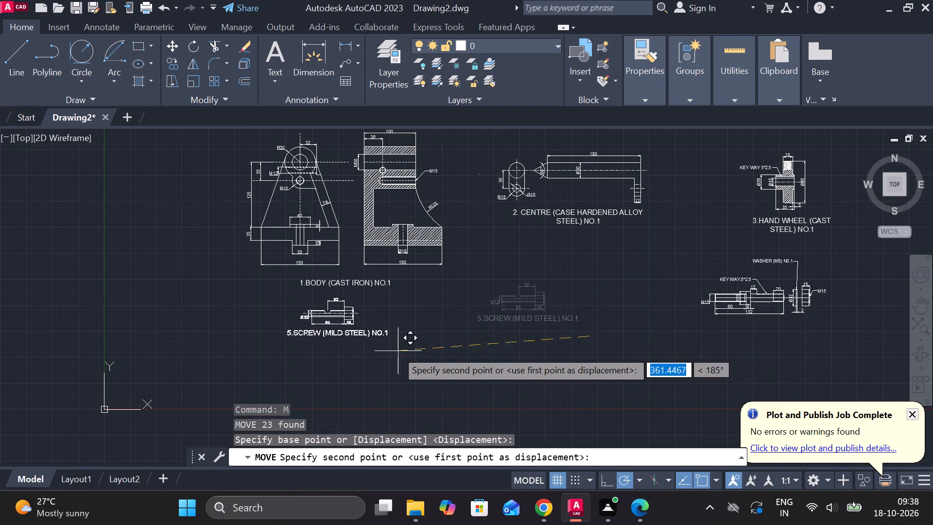
{"action": "scroll", "coordinate": [397, 350], "scroll_direction": "up", "scroll_amount": 1}
{"action": "middle_click_drag", "start_coordinate": [404, 353], "coordinate": [539, 347]}
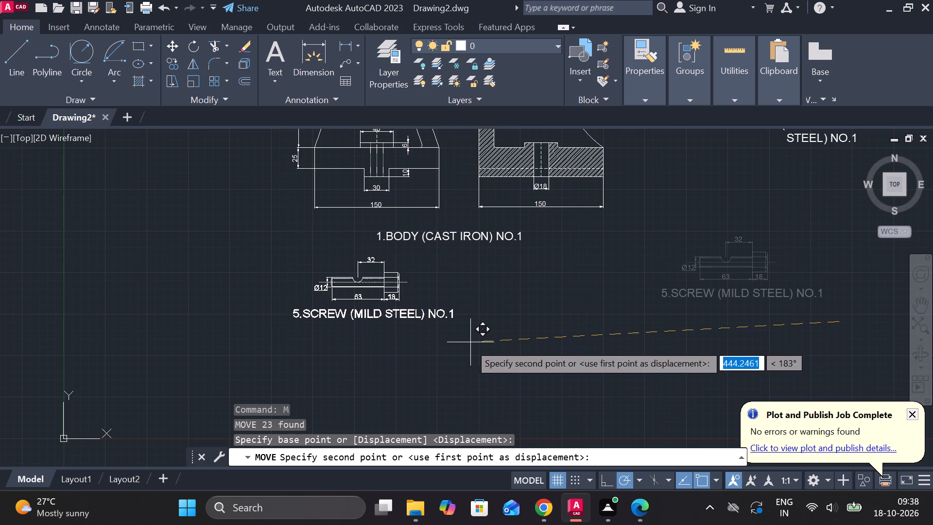
{"action": "left_click", "coordinate": [466, 341]}
Move the centre drawing with its dimensions and title slightly upward, closer to level with the top of the body views.
{"action": "scroll", "coordinate": [505, 340], "scroll_direction": "down", "scroll_amount": 1}
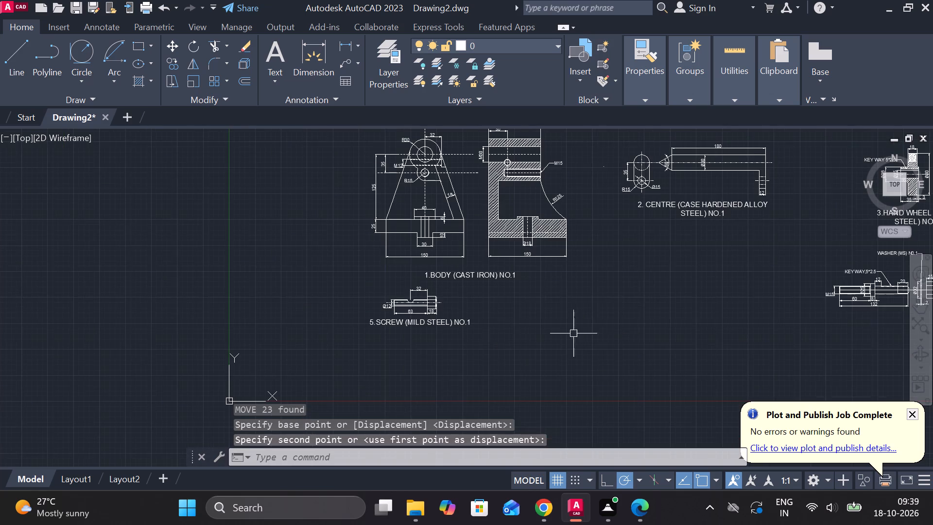
{"action": "middle_click_drag", "start_coordinate": [603, 331], "coordinate": [520, 330]}
{"action": "middle_click_drag", "start_coordinate": [590, 274], "coordinate": [536, 370]}
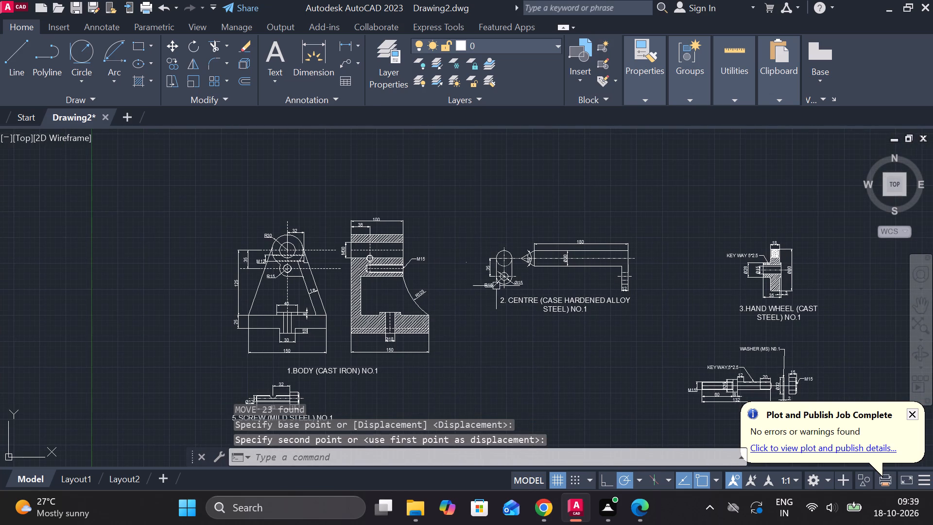
{"action": "left_click_drag", "start_coordinate": [456, 222], "coordinate": [480, 224]}
{"action": "left_click", "coordinate": [657, 339]}
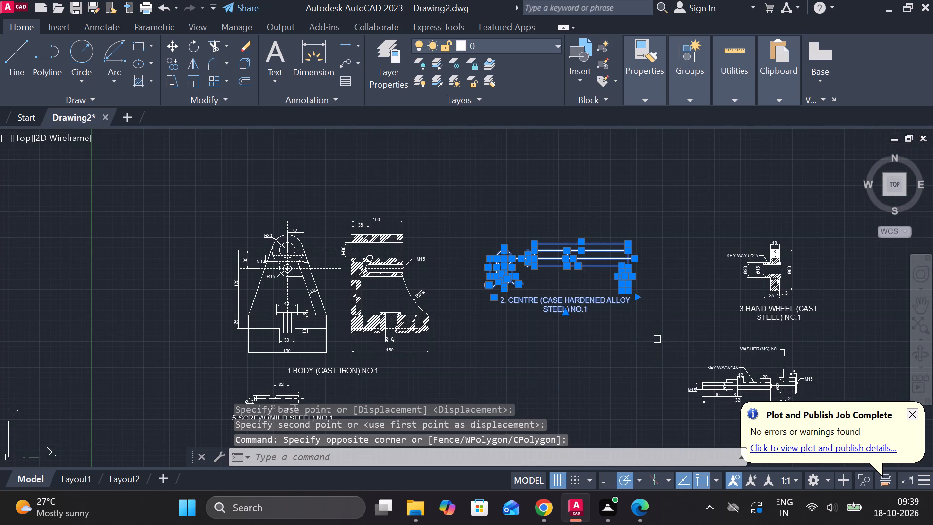
{"action": "key", "text": "m"}
{"action": "key", "text": "Return"}
{"action": "left_click", "coordinate": [639, 332]}
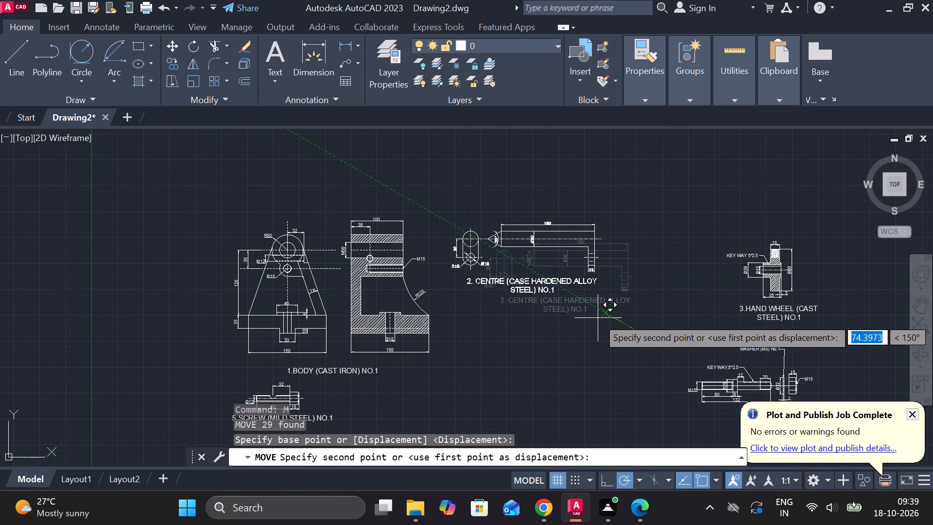
{"action": "left_click", "coordinate": [590, 318]}
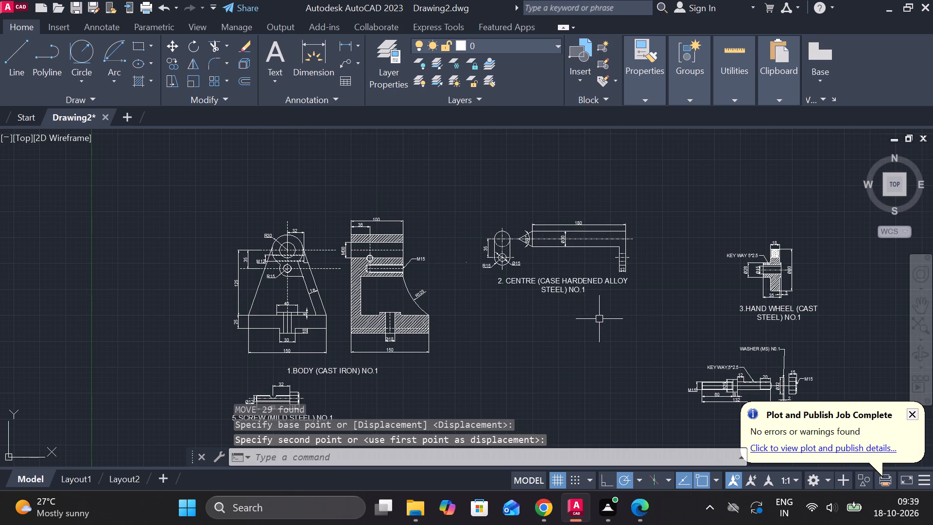
Move the centre drawing with its title horizontally toward the body, so it sits close beside the section view.
{"action": "left_click", "coordinate": [459, 205]}
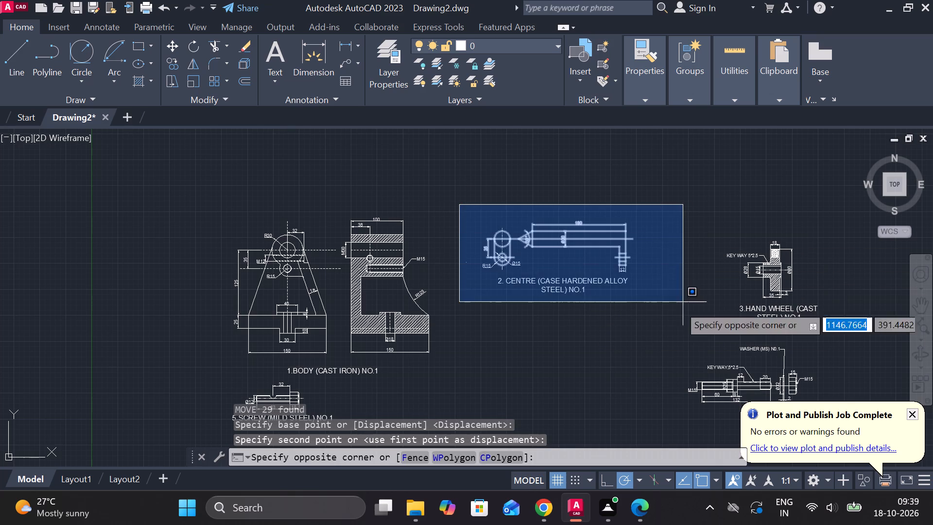
{"action": "left_click", "coordinate": [664, 317]}
{"action": "key", "text": "m"}
{"action": "key", "text": "Return"}
{"action": "left_click", "coordinate": [681, 294]}
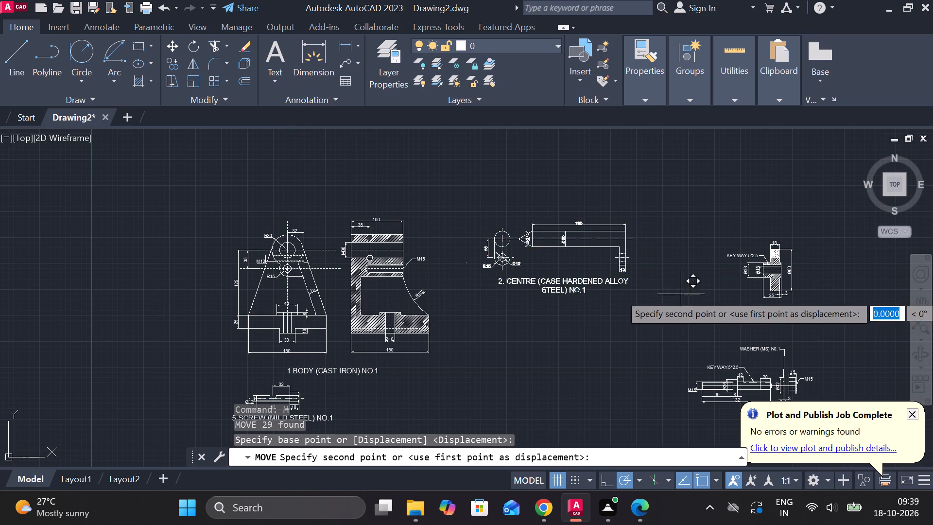
{"action": "double_click", "coordinate": [632, 296]}
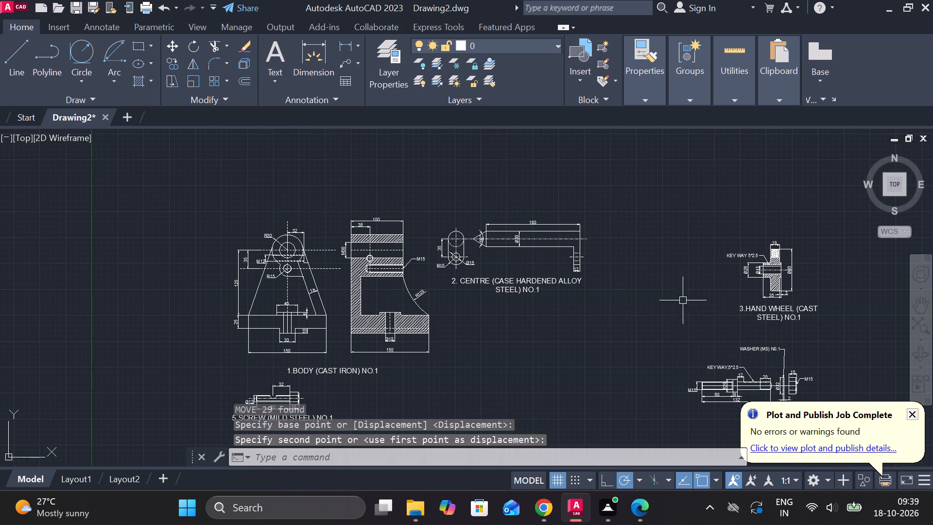
Move the hand wheel drawing with its dimensions and title directly below the centre's title, beside the body section view.
{"action": "middle_click_drag", "start_coordinate": [749, 325], "coordinate": [720, 270]}
{"action": "left_click", "coordinate": [669, 161]}
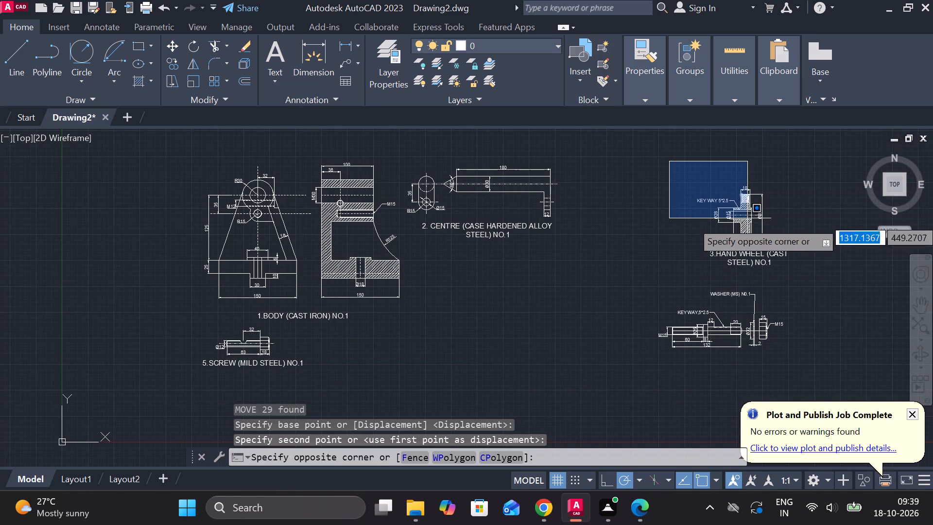
{"action": "left_click", "coordinate": [811, 272]}
{"action": "key", "text": "m"}
{"action": "key", "text": "Return"}
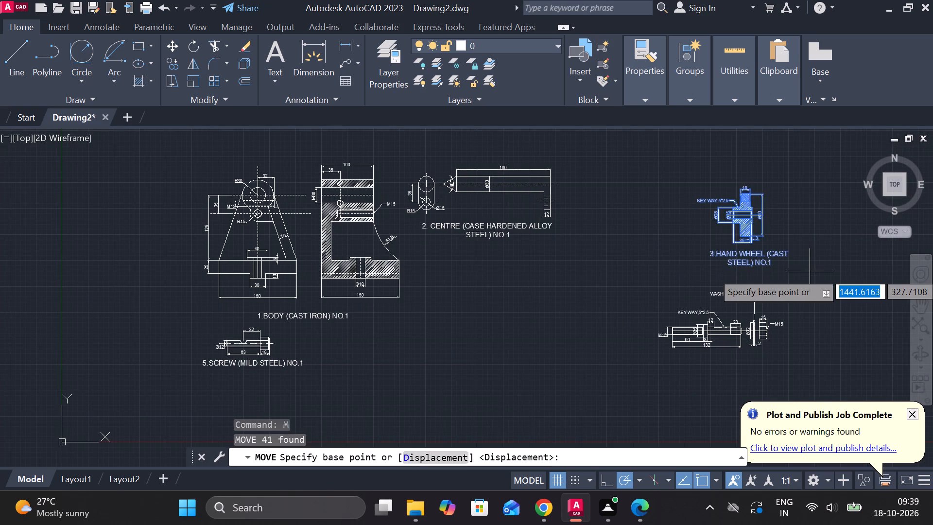
{"action": "left_click", "coordinate": [809, 272]}
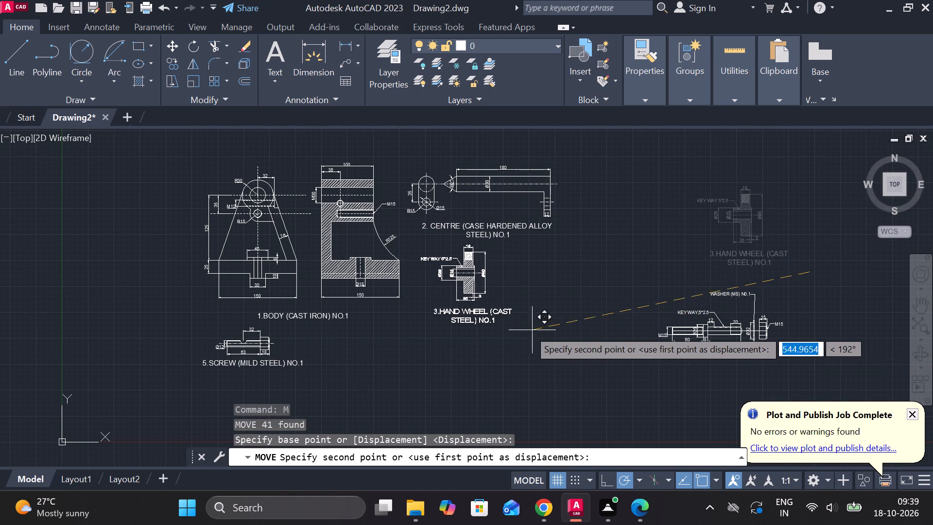
{"action": "left_click", "coordinate": [526, 330]}
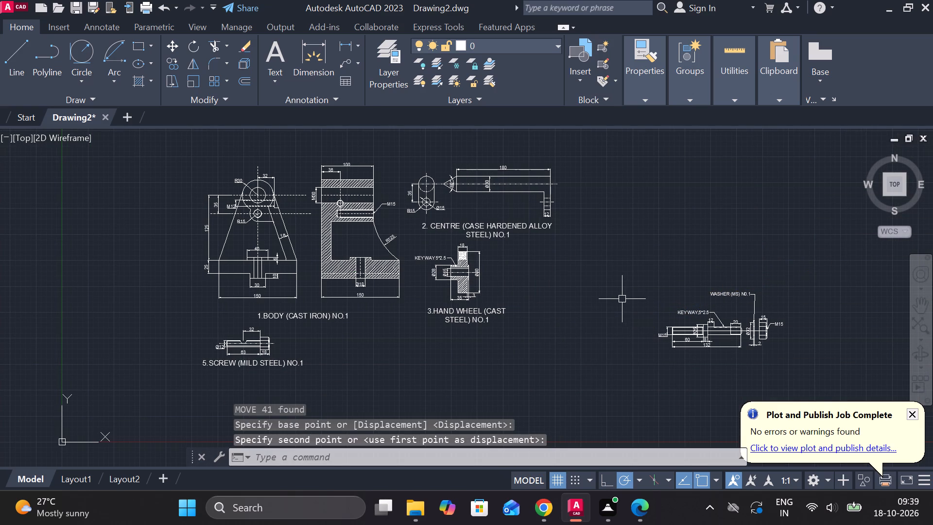
Move the keyed shaft, washer and nut drawings together below the hand wheel's title, beside the screw.
{"action": "left_click", "coordinate": [611, 282]}
{"action": "left_click", "coordinate": [817, 366]}
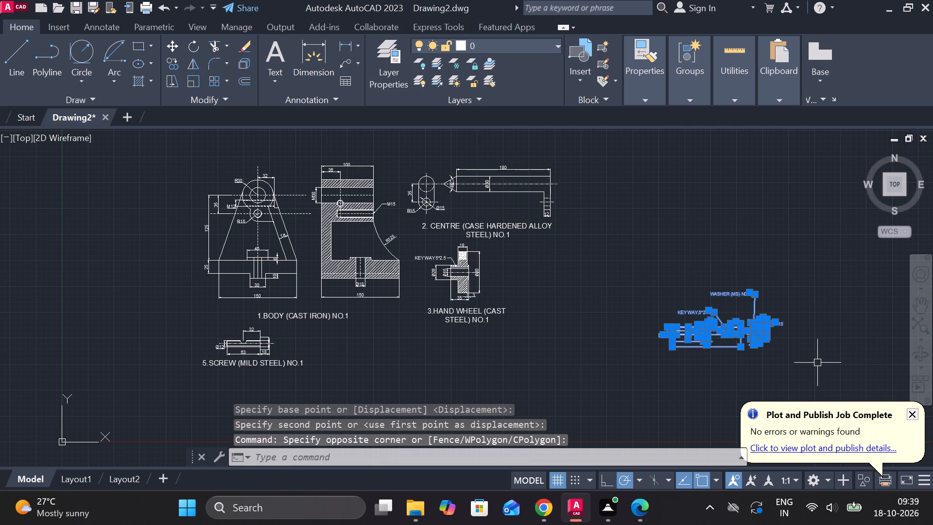
{"action": "key", "text": "m"}
{"action": "key", "text": "Return"}
{"action": "left_click", "coordinate": [817, 362]}
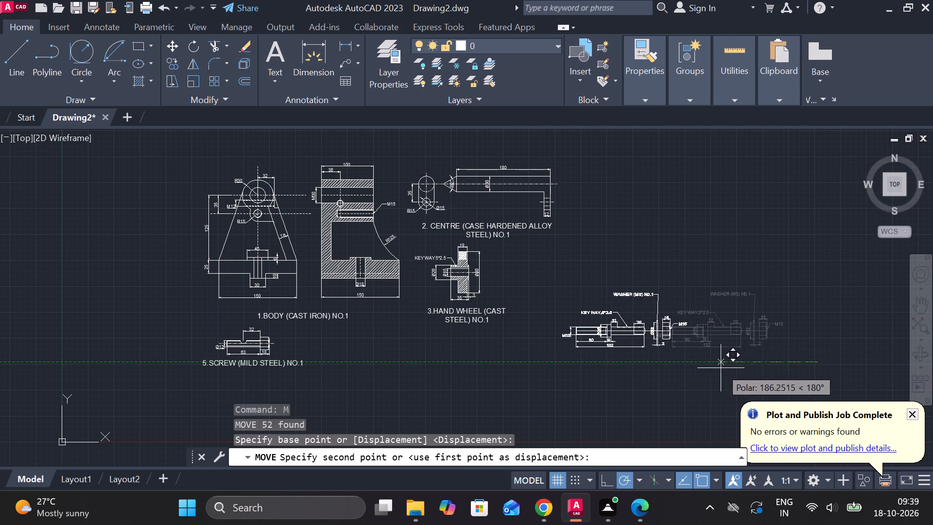
{"action": "middle_click_drag", "start_coordinate": [707, 381], "coordinate": [709, 344]}
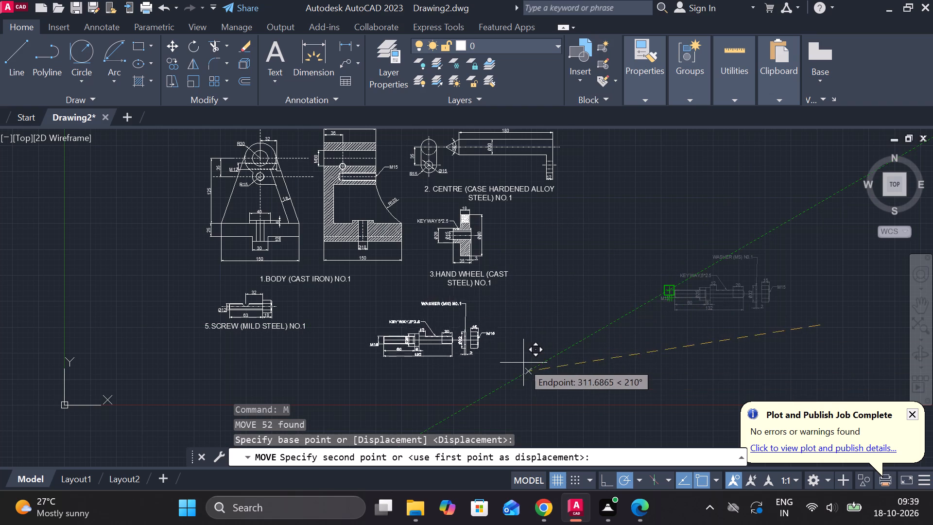
{"action": "left_click", "coordinate": [505, 362]}
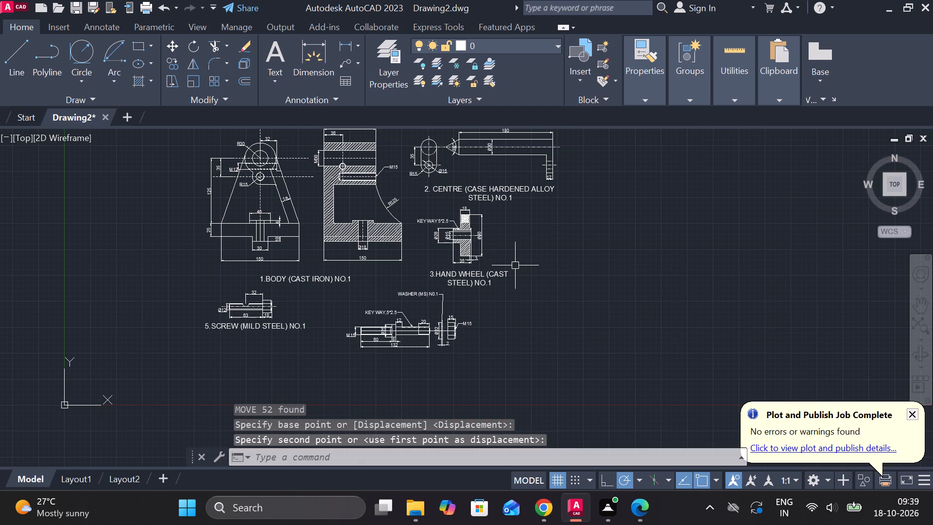
Erase the "WASHER (MS) N0.1" leader above the washer.
{"action": "scroll", "coordinate": [512, 310], "scroll_direction": "up", "scroll_amount": 1}
{"action": "middle_click_drag", "start_coordinate": [507, 307], "coordinate": [525, 318]}
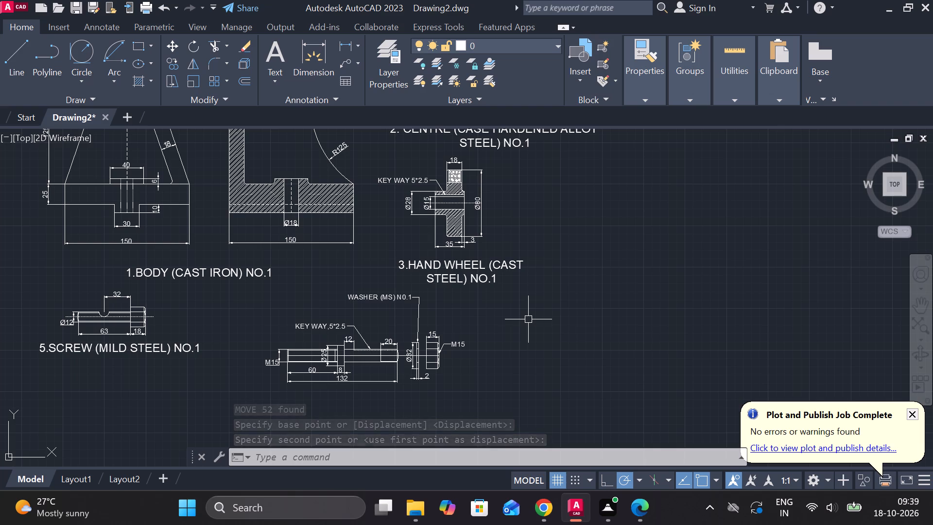
{"action": "scroll", "coordinate": [513, 320], "scroll_direction": "up", "scroll_amount": 1}
{"action": "middle_click_drag", "start_coordinate": [513, 321], "coordinate": [551, 232]}
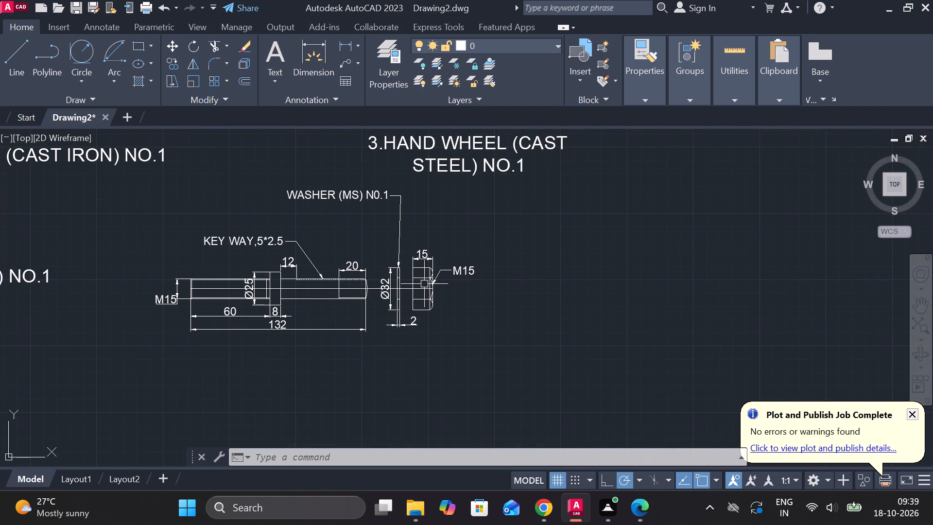
{"action": "middle_click_drag", "start_coordinate": [470, 266], "coordinate": [472, 266]}
{"action": "middle_click_drag", "start_coordinate": [472, 266], "coordinate": [481, 361]}
{"action": "scroll", "coordinate": [484, 307], "scroll_direction": "down", "scroll_amount": 1}
{"action": "scroll", "coordinate": [458, 330], "scroll_direction": "up", "scroll_amount": 2}
{"action": "middle_click_drag", "start_coordinate": [458, 330], "coordinate": [458, 264]}
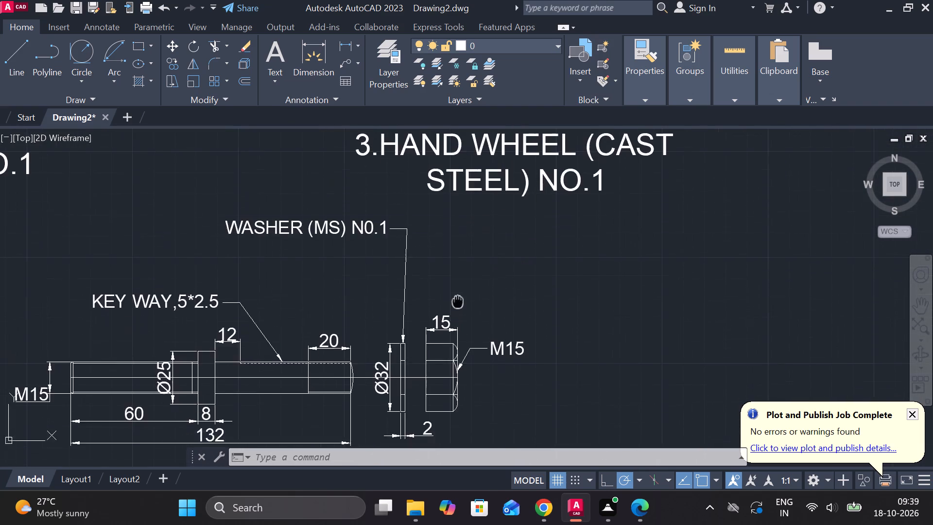
{"action": "middle_click_drag", "start_coordinate": [458, 264], "coordinate": [462, 240]}
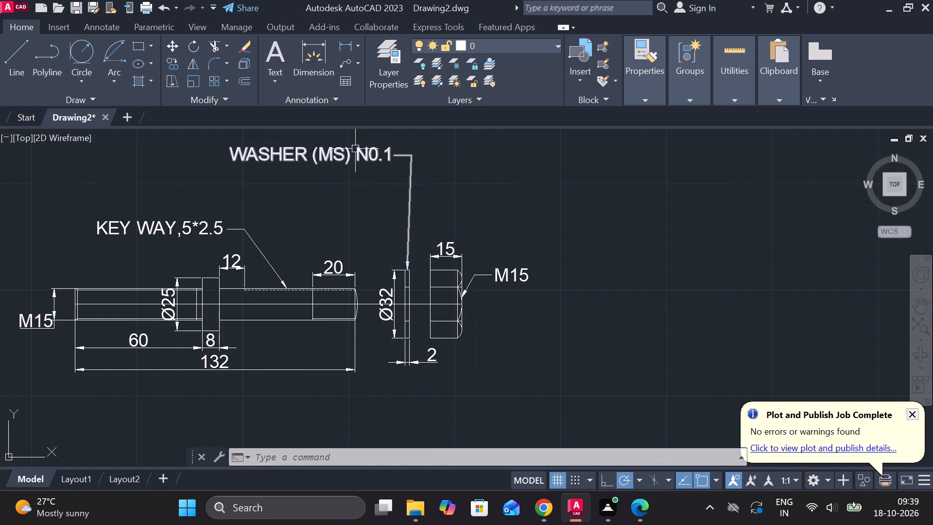
{"action": "left_click", "coordinate": [354, 149]}
{"action": "type", "text": "E"}
{"action": "key", "text": "space"}
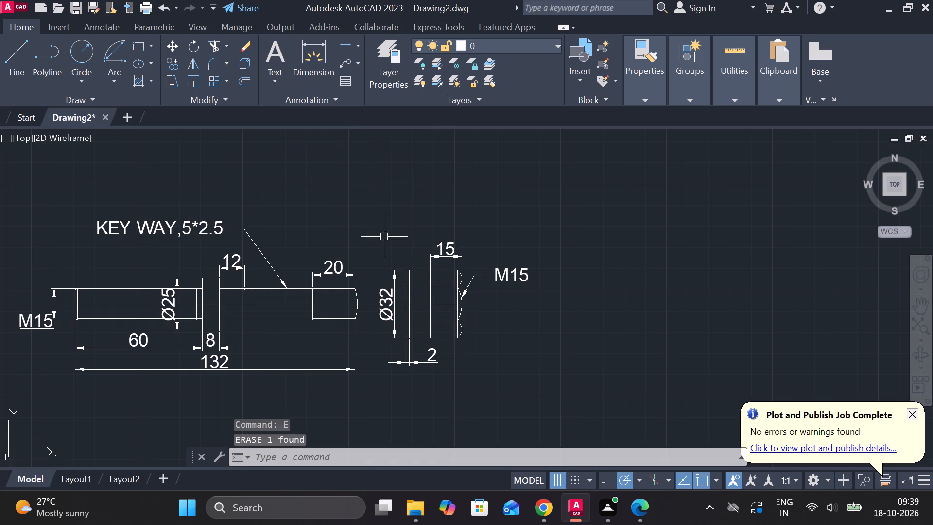
Trim away the centre line between the keyed shaft's rounded end and the washer.
{"action": "middle_click_drag", "start_coordinate": [393, 282], "coordinate": [405, 254]}
{"action": "type", "text": "TR"}
{"action": "key", "text": "space"}
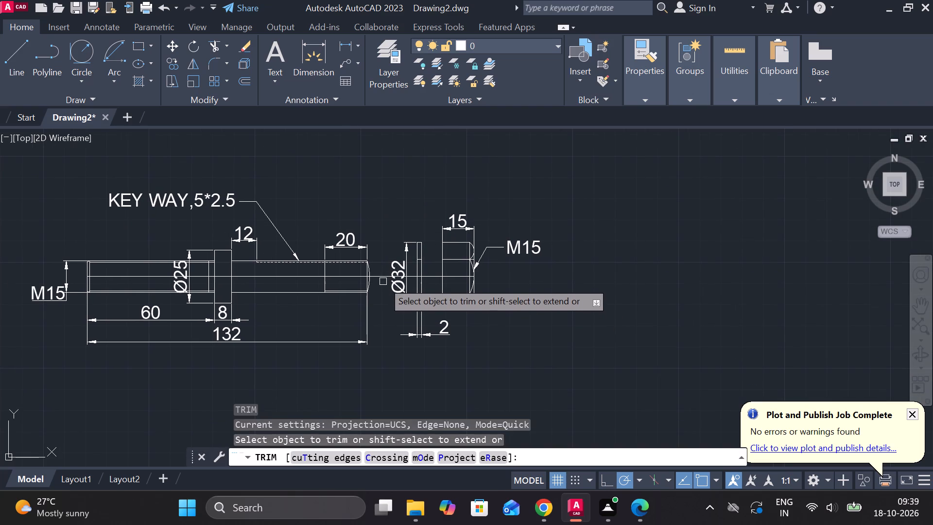
{"action": "left_click", "coordinate": [382, 274]}
{"action": "key", "text": "Escape"}
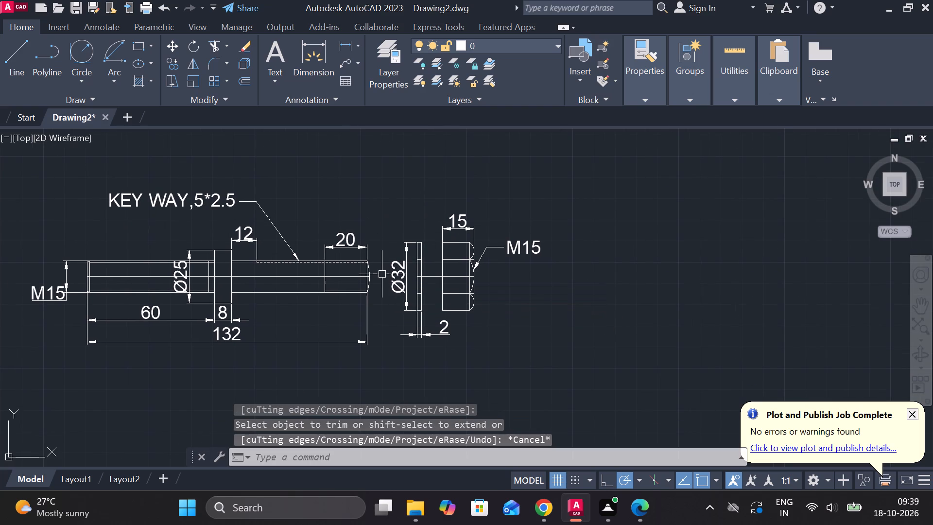
{"action": "key", "text": "Escape"}
Change the keyed shaft's centre line to the DASHED linetype.
{"action": "left_click", "coordinate": [295, 276]}
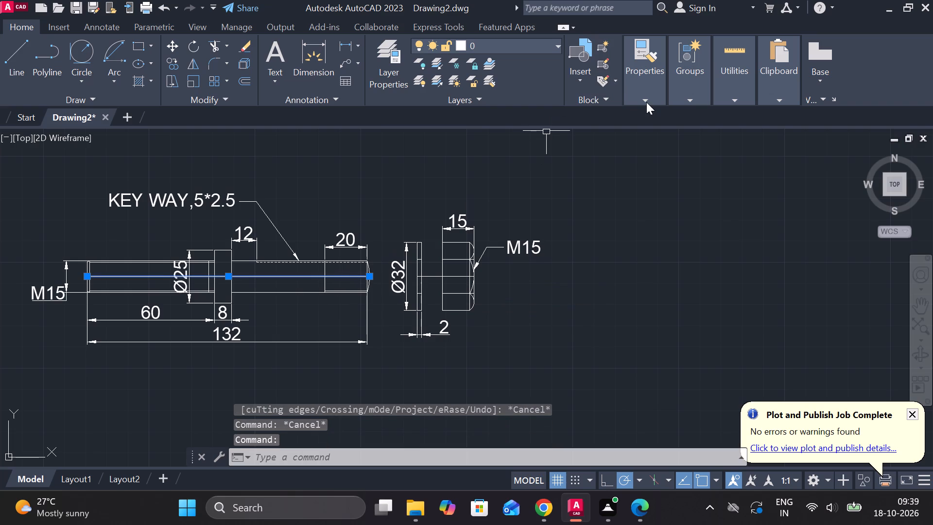
{"action": "left_click", "coordinate": [646, 102]}
{"action": "left_click", "coordinate": [741, 153]}
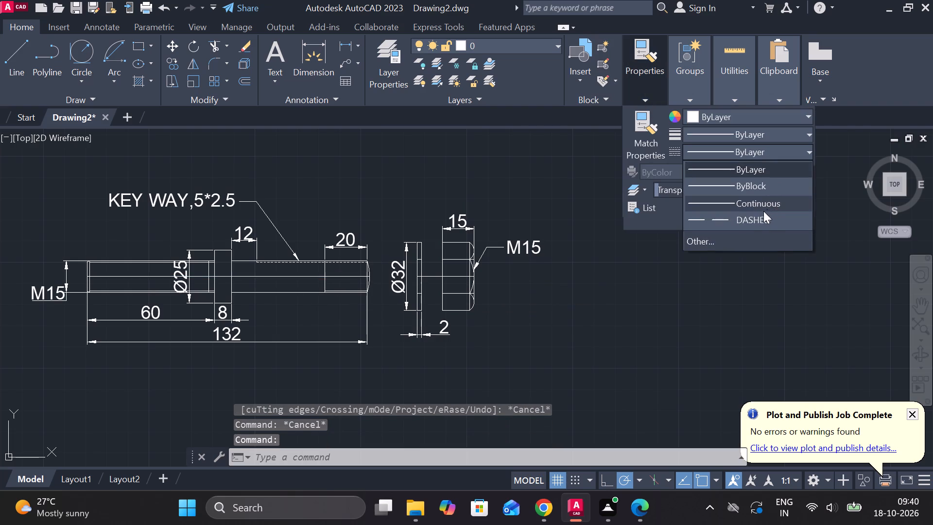
{"action": "left_click", "coordinate": [760, 213]}
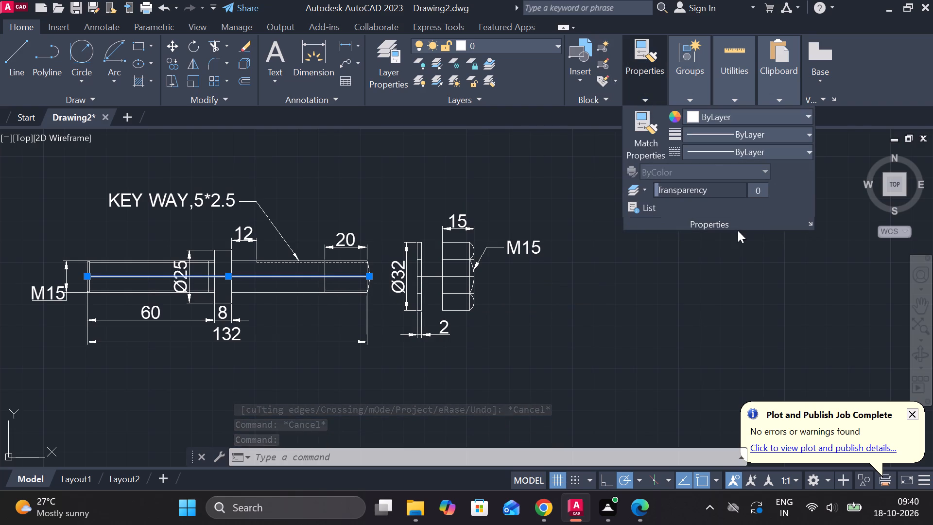
{"action": "left_click", "coordinate": [726, 152]}
{"action": "left_click", "coordinate": [711, 215]}
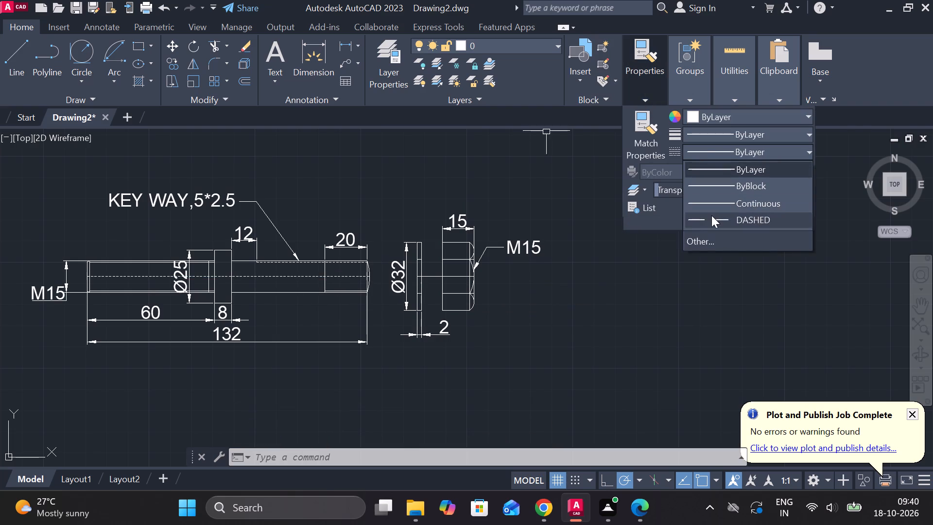
{"action": "key", "text": "Escape"}
{"action": "key", "text": "Escape"}
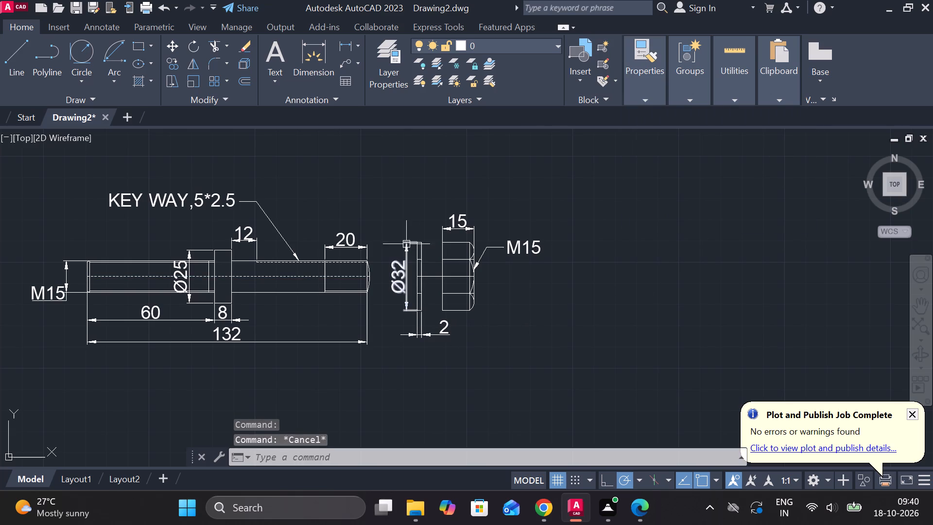
Move the washer with its Ø32 and 2 dimensions from between the shaft and nut to beside the hand wheel.
{"action": "left_click", "coordinate": [387, 217]}
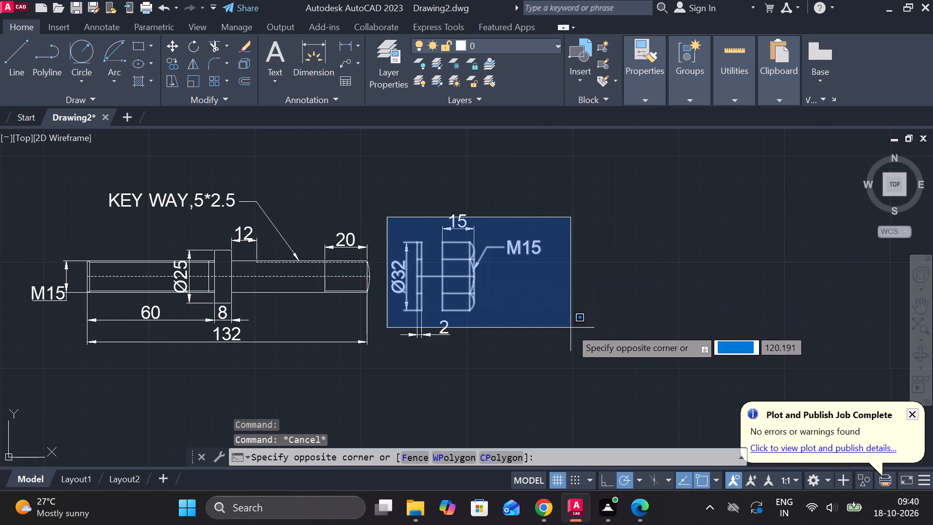
{"action": "left_click", "coordinate": [429, 360]}
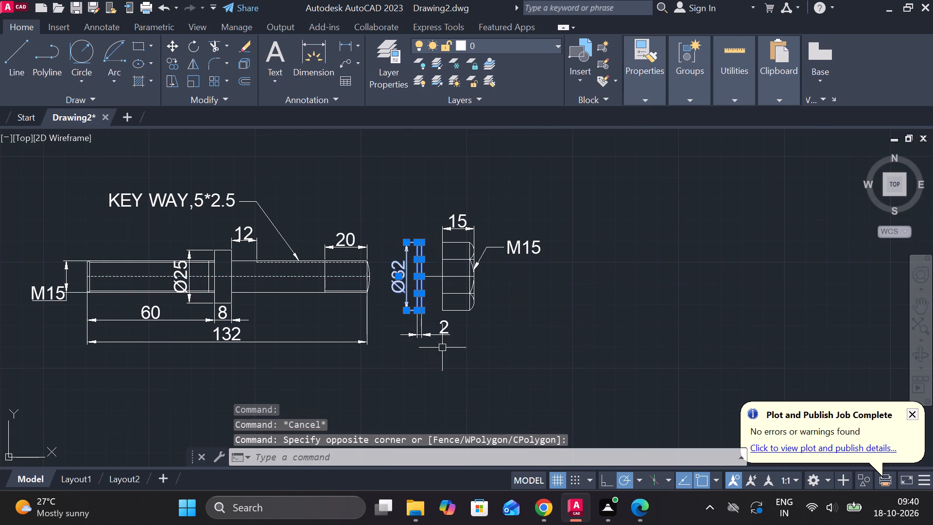
{"action": "left_click", "coordinate": [443, 332]}
{"action": "key", "text": "m"}
{"action": "key", "text": "Return"}
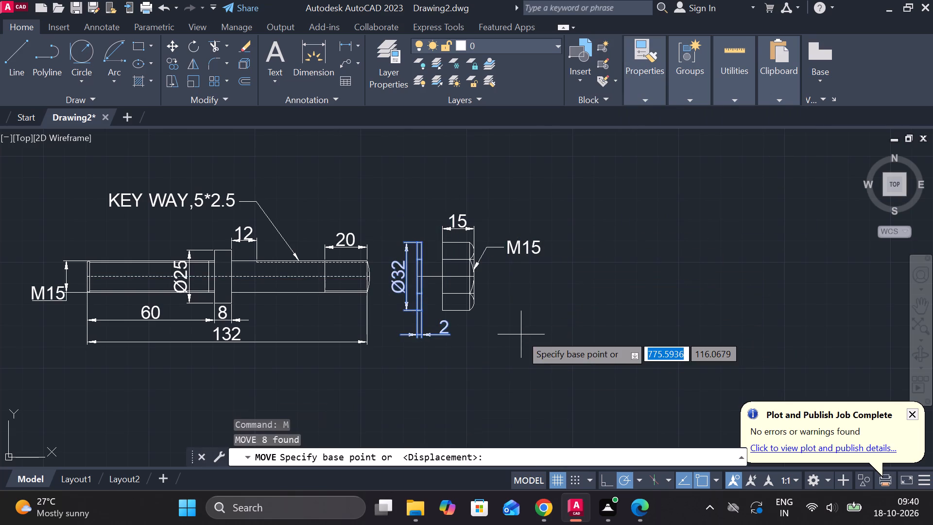
{"action": "left_click", "coordinate": [520, 334]}
{"action": "scroll", "coordinate": [574, 282], "scroll_direction": "down", "scroll_amount": 2}
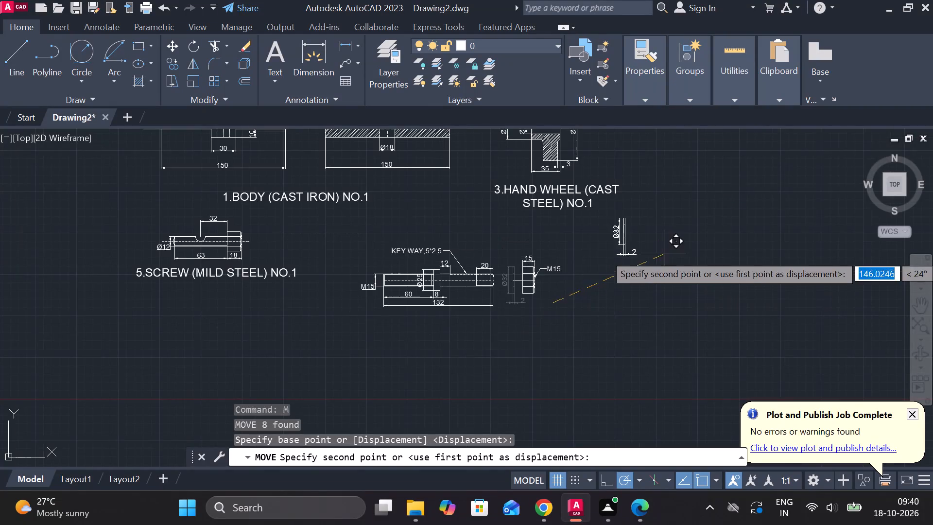
{"action": "middle_click_drag", "start_coordinate": [664, 254], "coordinate": [589, 379]}
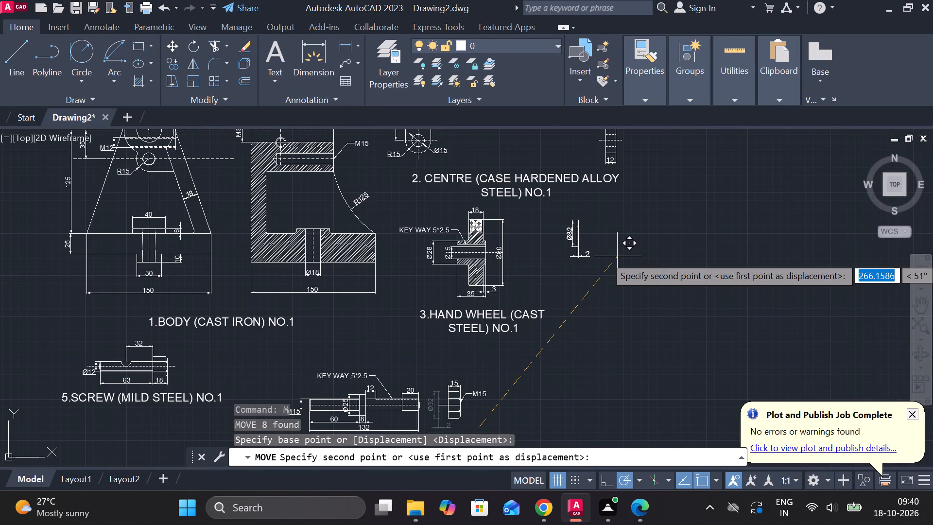
{"action": "left_click", "coordinate": [617, 256]}
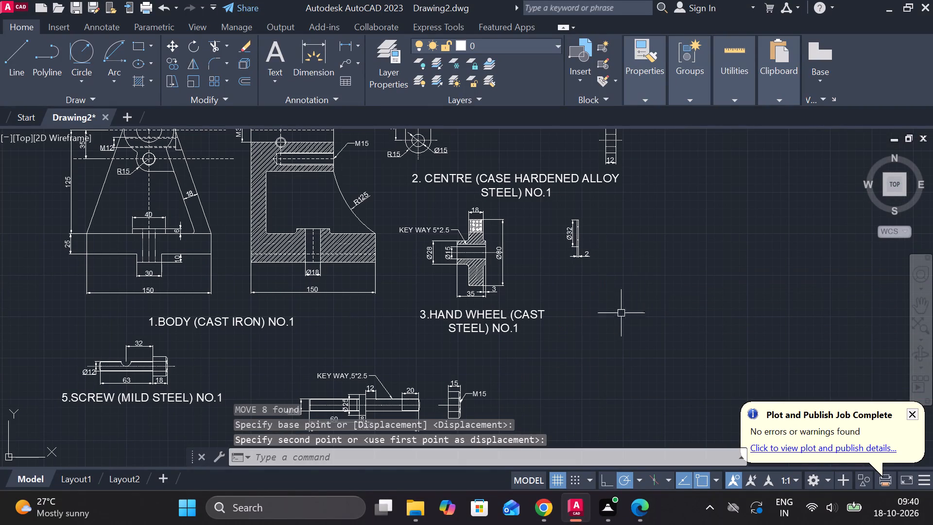
Copy the hand wheel's title and paste the copy just below the washer.
{"action": "middle_click_drag", "start_coordinate": [614, 316], "coordinate": [606, 295]}
{"action": "scroll", "coordinate": [574, 254], "scroll_direction": "up", "scroll_amount": 1}
{"action": "middle_click_drag", "start_coordinate": [574, 254], "coordinate": [574, 274]}
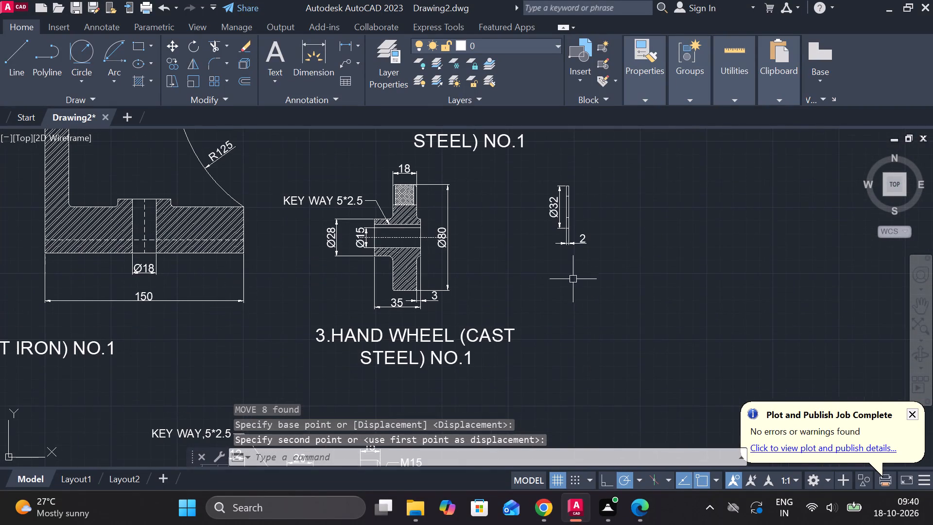
{"action": "left_click", "coordinate": [443, 333]}
{"action": "key", "text": "ctrl+c"}
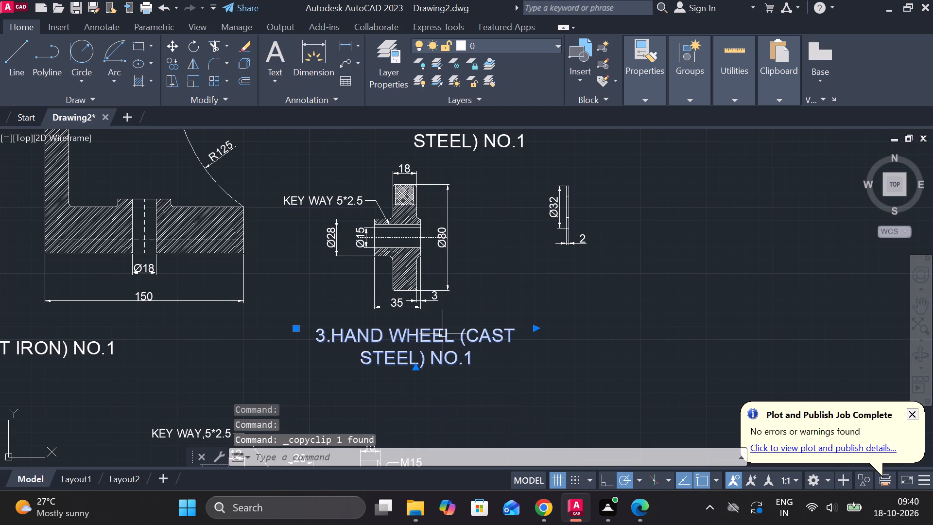
{"action": "key", "text": "ctrl+v"}
{"action": "scroll", "coordinate": [489, 292], "scroll_direction": "up", "scroll_amount": 2}
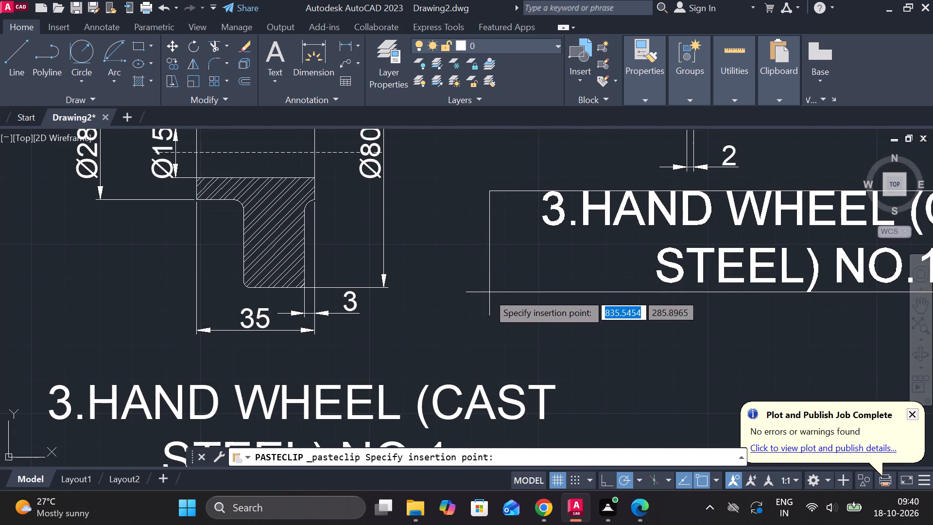
{"action": "left_click", "coordinate": [459, 287]}
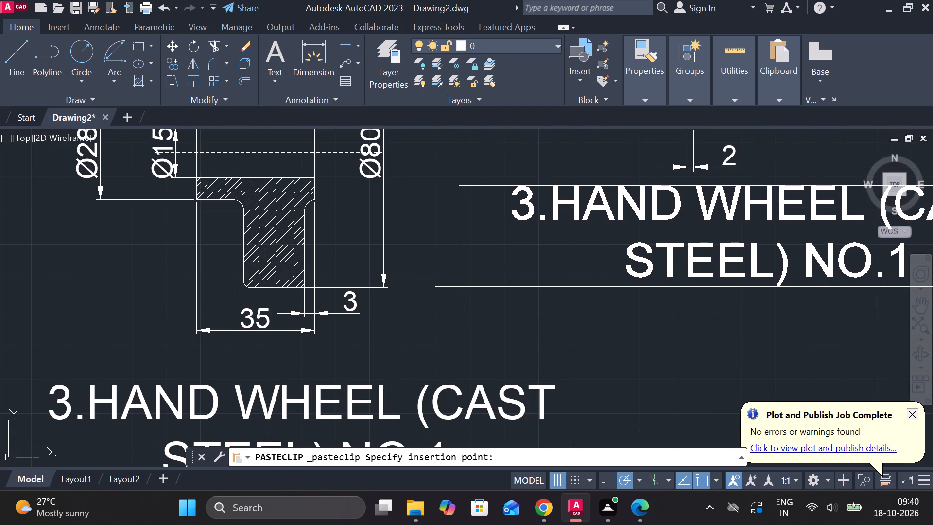
Change the pasted title under the washer to read "6.WASHER (MILD STEEL) NO.1".
{"action": "scroll", "coordinate": [530, 283], "scroll_direction": "down", "scroll_amount": 3}
{"action": "scroll", "coordinate": [619, 277], "scroll_direction": "up", "scroll_amount": 2}
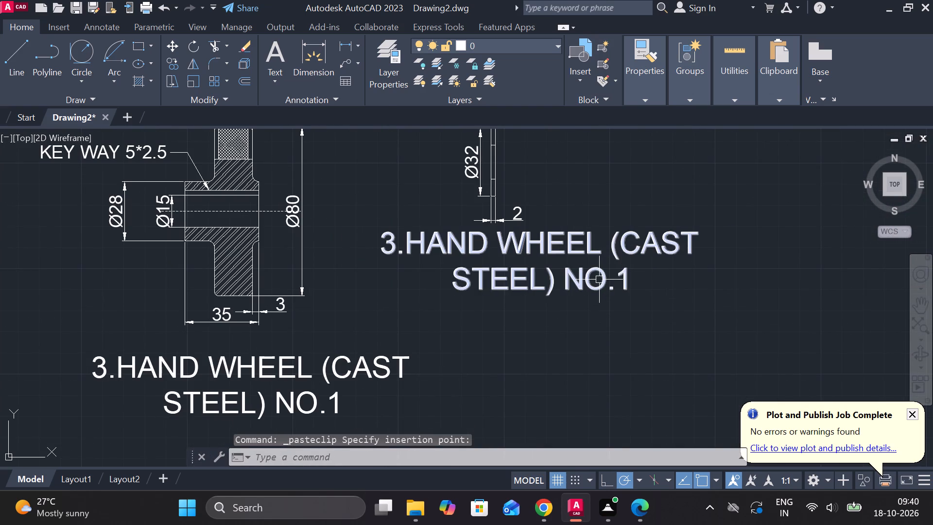
{"action": "double_click", "coordinate": [599, 280]}
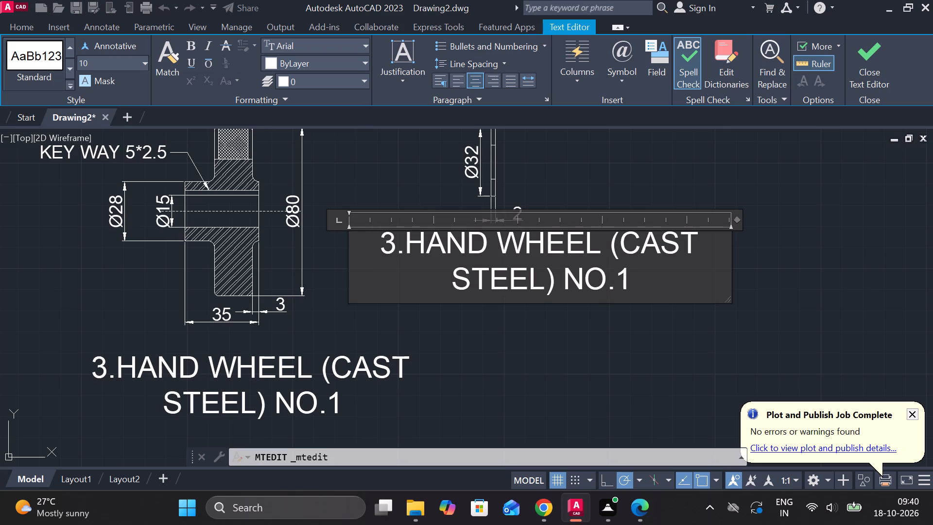
{"action": "left_click", "coordinate": [554, 284]}
{"action": "key", "text": "BackSpace"}
{"action": "key", "text": "BackSpace"}
{"action": "key", "text": "BackSpace"}
{"action": "key", "text": "BackSpace"}
{"action": "key", "text": "BackSpace"}
{"action": "key", "text": "BackSpace"}
{"action": "key", "text": "BackSpace"}
{"action": "key", "text": "BackSpace"}
{"action": "key", "text": "BackSpace"}
{"action": "key", "text": "BackSpace"}
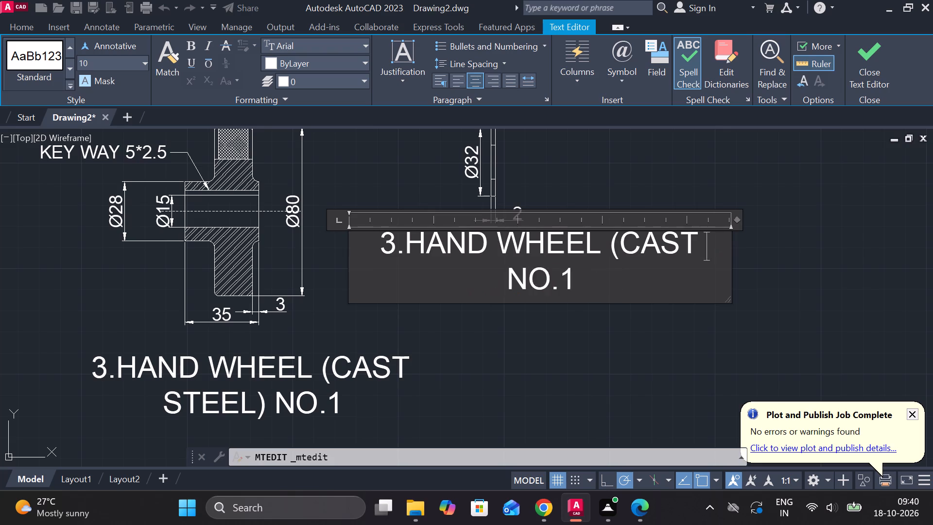
{"action": "key", "text": "BackSpace"}
{"action": "key", "text": "BackSpace"}
{"action": "key", "text": "BackSpace"}
{"action": "key", "text": "BackSpace"}
{"action": "key", "text": "BackSpace"}
{"action": "key", "text": "BackSpace"}
{"action": "key", "text": "BackSpace"}
{"action": "key", "text": "BackSpace"}
{"action": "key", "text": "BackSpace"}
{"action": "key", "text": "BackSpace"}
{"action": "key", "text": "BackSpace"}
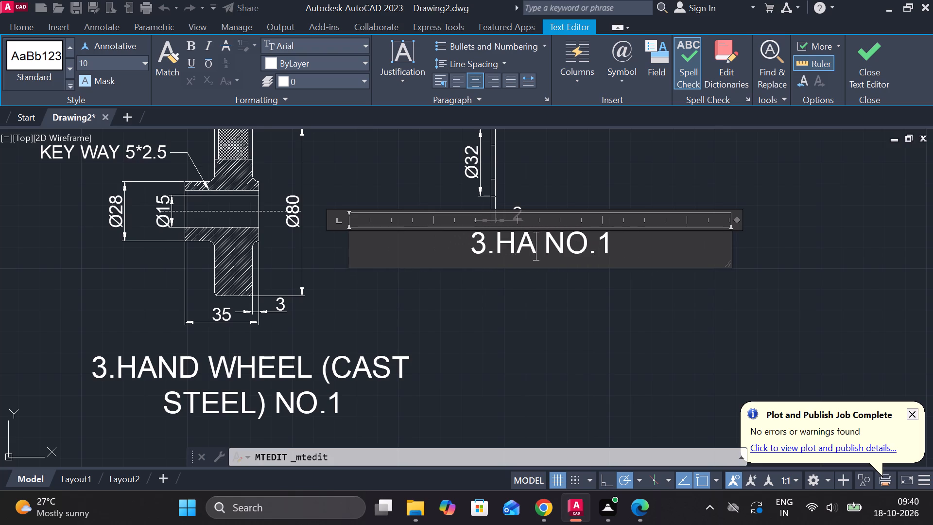
{"action": "key", "text": "BackSpace"}
{"action": "key", "text": "BackSpace"}
{"action": "key", "text": "BackSpace"}
{"action": "key", "text": "BackSpace"}
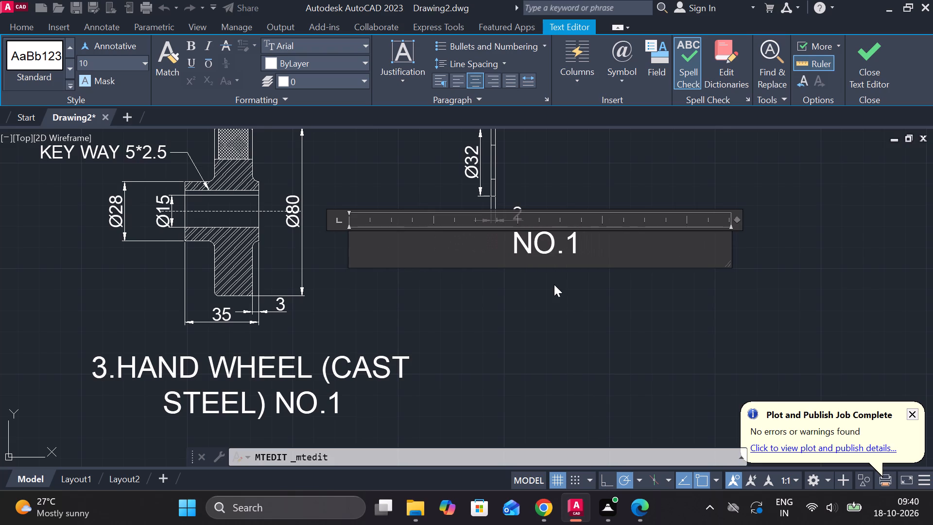
{"action": "type", "text": "6."}
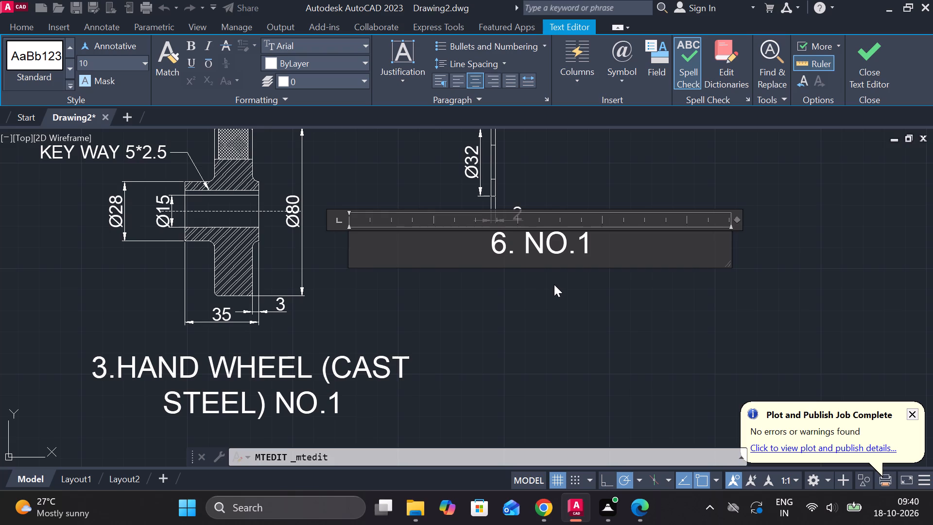
{"action": "type", "text": "WA"}
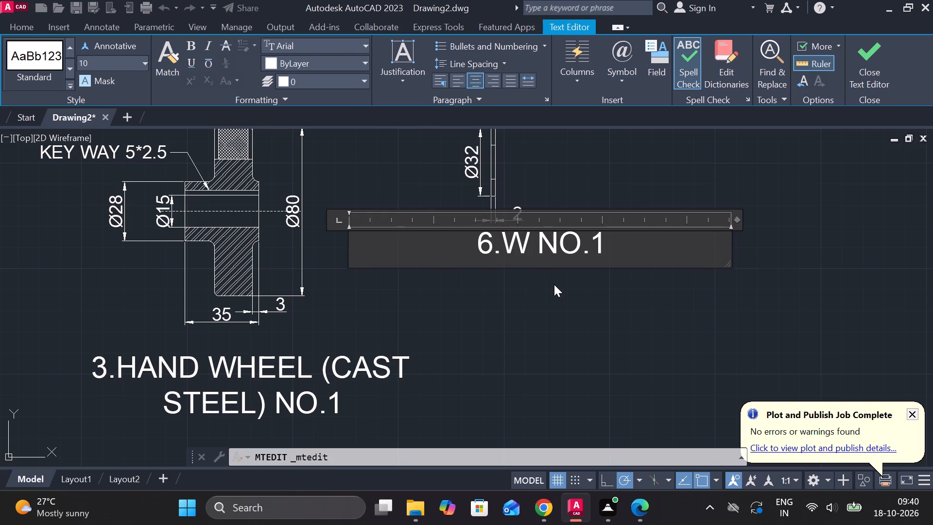
{"action": "type", "text": "SHER"}
{"action": "key", "text": "space"}
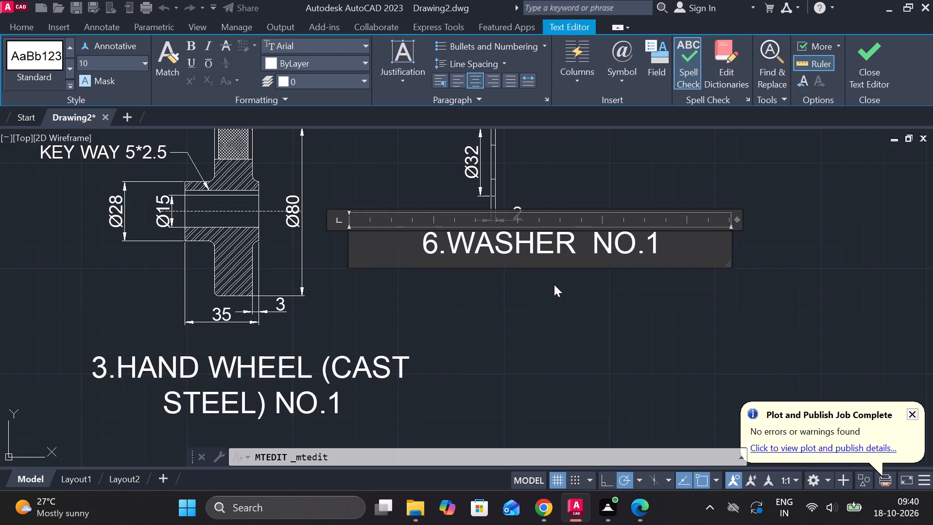
{"action": "key", "text": "ctrl+9"}
{"action": "key", "text": "shift+parenleft"}
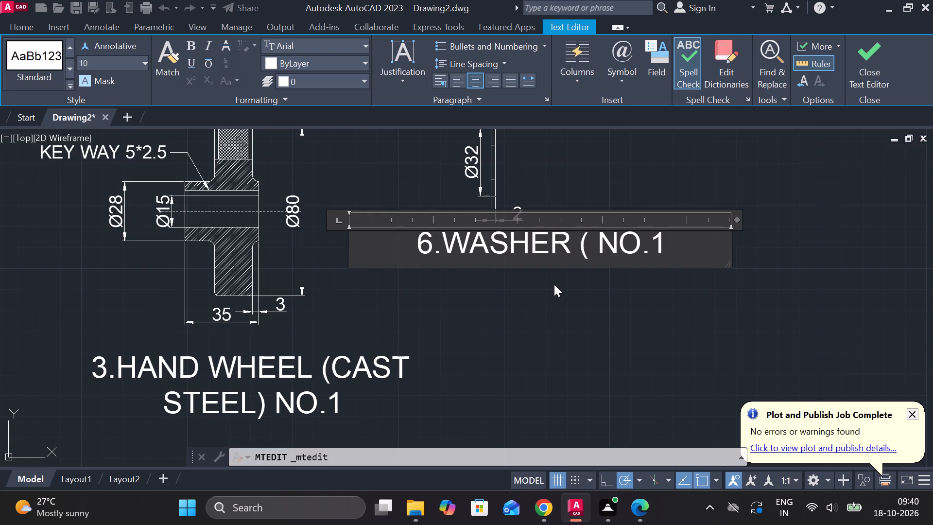
{"action": "type", "text": "MILD STEEL"}
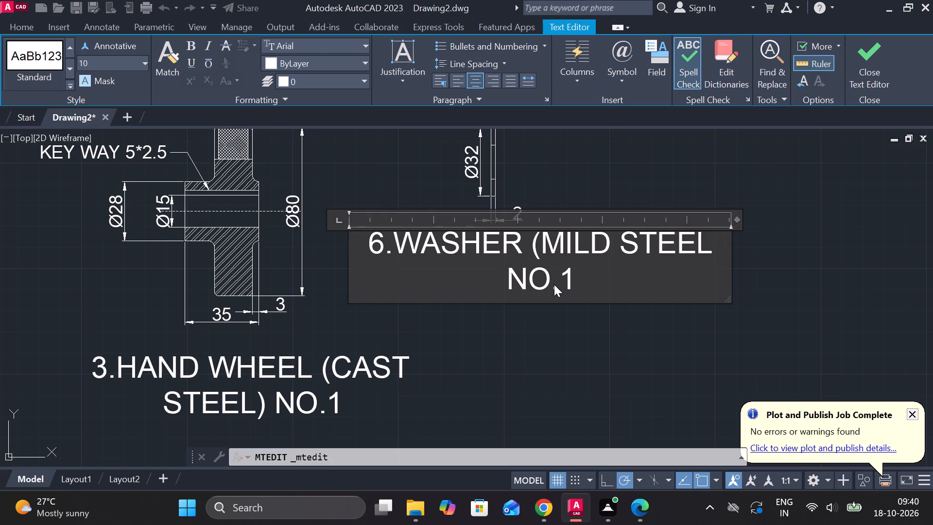
{"action": "key", "text": "shift+parenright"}
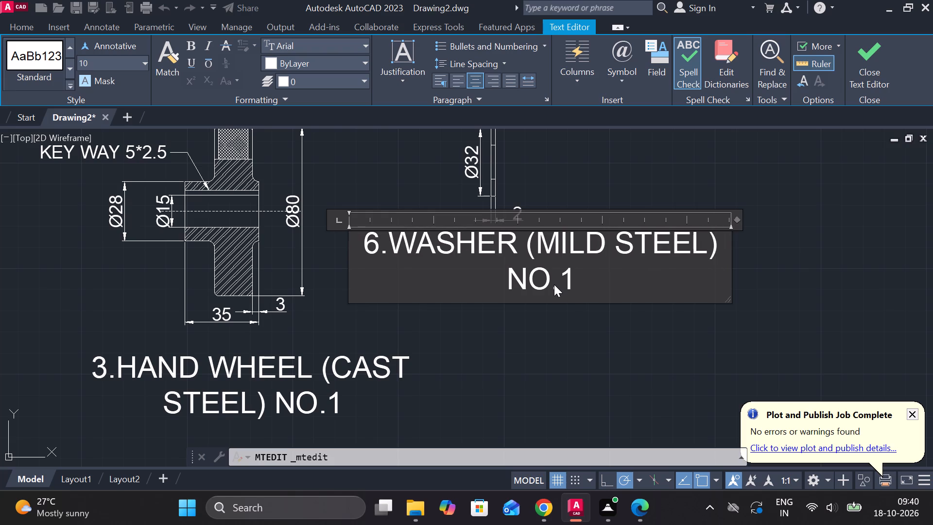
{"action": "left_click", "coordinate": [869, 74]}
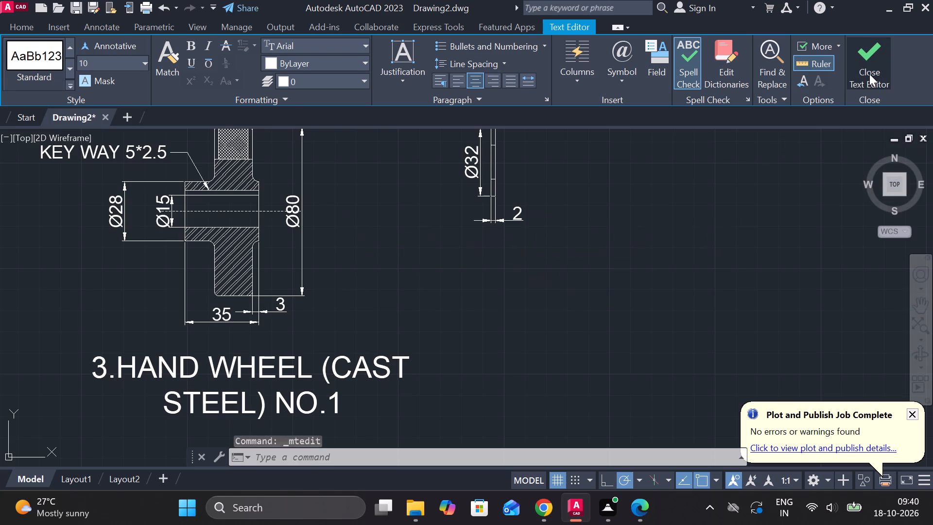
Set the text height of the "1.BODY (CAST IRON) NO.1" title to 7.
{"action": "scroll", "coordinate": [679, 308], "scroll_direction": "down", "scroll_amount": 2}
{"action": "scroll", "coordinate": [672, 305], "scroll_direction": "up", "scroll_amount": 1}
{"action": "middle_click_drag", "start_coordinate": [676, 305], "coordinate": [746, 305]}
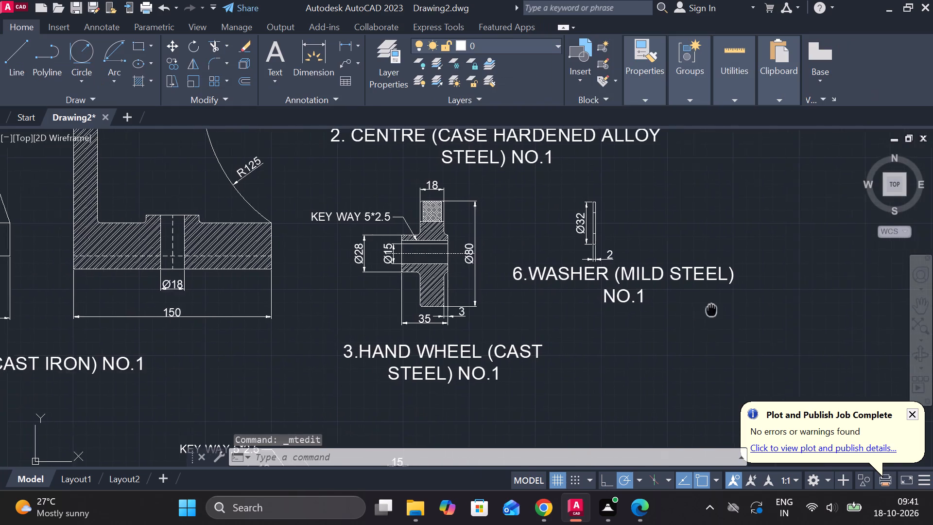
{"action": "middle_click_drag", "start_coordinate": [746, 305], "coordinate": [757, 299]}
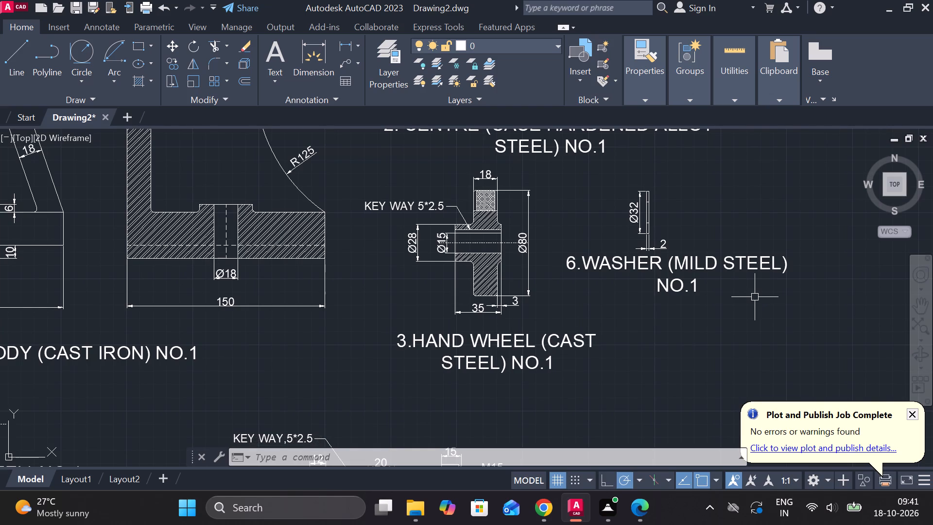
{"action": "scroll", "coordinate": [611, 235], "scroll_direction": "down", "scroll_amount": 1}
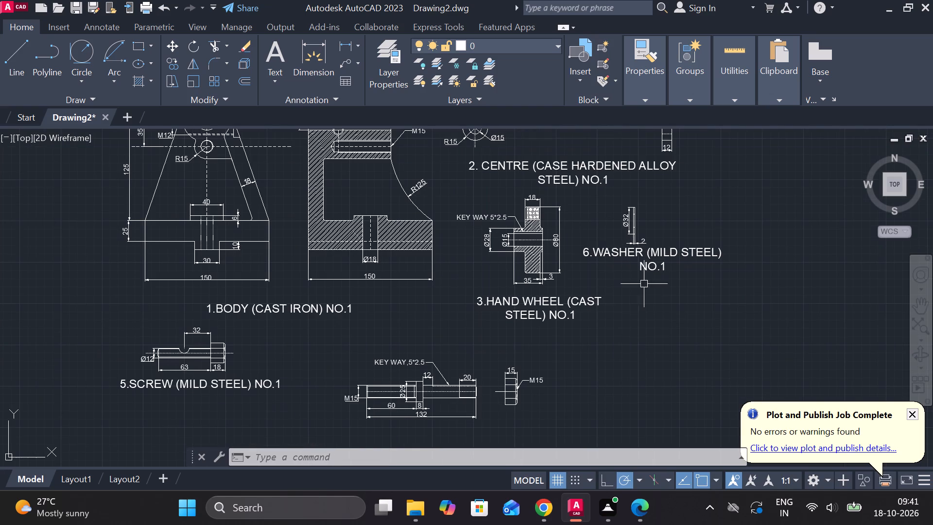
{"action": "middle_click_drag", "start_coordinate": [691, 309], "coordinate": [699, 314]}
{"action": "scroll", "coordinate": [678, 307], "scroll_direction": "down", "scroll_amount": 1}
{"action": "scroll", "coordinate": [501, 317], "scroll_direction": "up", "scroll_amount": 2}
{"action": "middle_click_drag", "start_coordinate": [500, 318], "coordinate": [548, 328]}
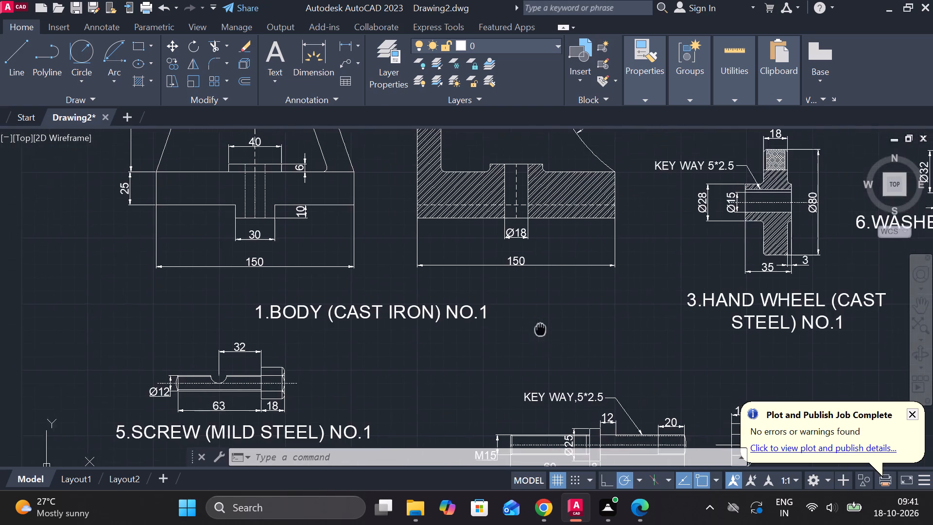
{"action": "middle_click_drag", "start_coordinate": [548, 328], "coordinate": [585, 317]}
{"action": "double_click", "coordinate": [457, 304]}
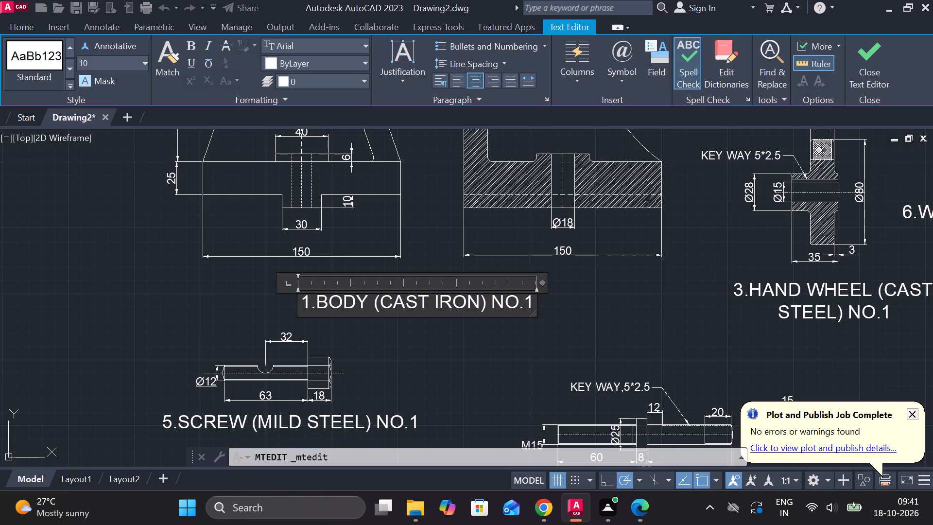
{"action": "left_click_drag", "start_coordinate": [530, 305], "coordinate": [335, 296]}
{"action": "left_click_drag", "start_coordinate": [335, 296], "coordinate": [298, 301]}
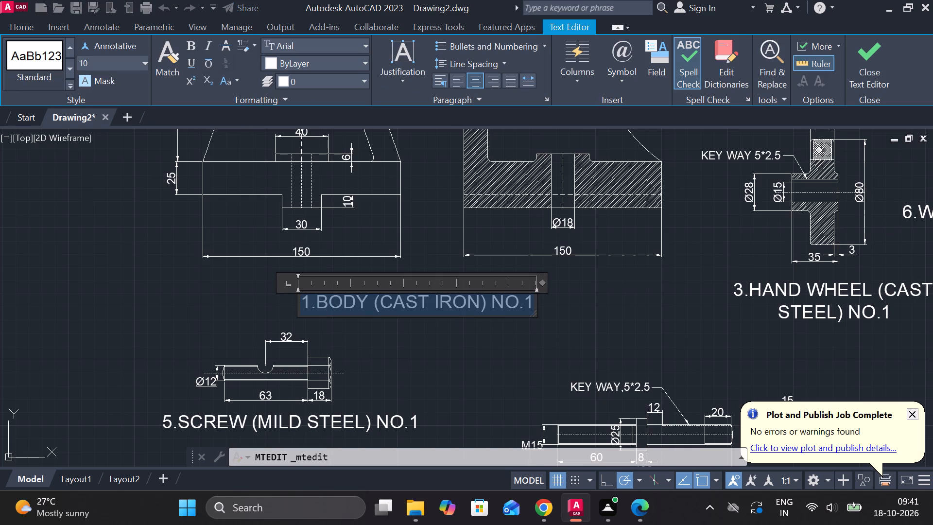
{"action": "left_click", "coordinate": [118, 61]}
{"action": "key", "text": "7"}
{"action": "key", "text": "Return"}
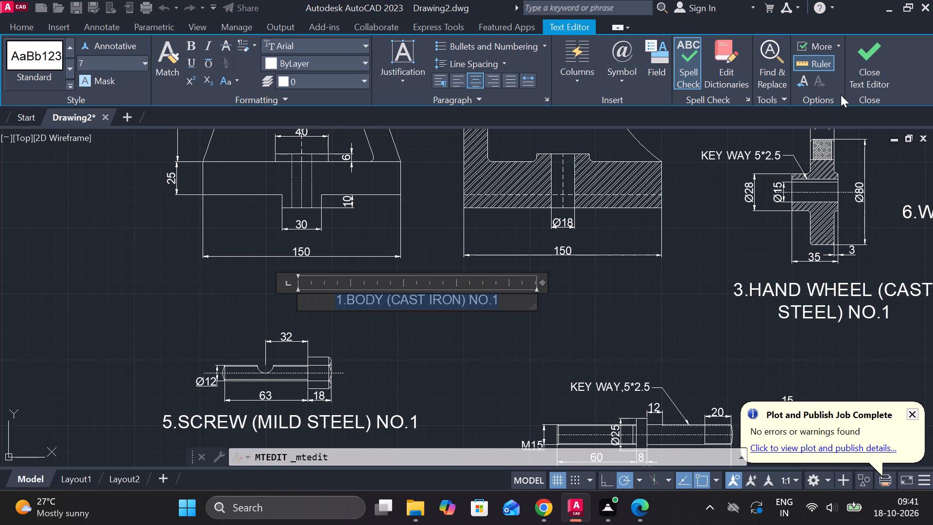
{"action": "left_click", "coordinate": [846, 72]}
{"action": "left_click", "coordinate": [857, 60]}
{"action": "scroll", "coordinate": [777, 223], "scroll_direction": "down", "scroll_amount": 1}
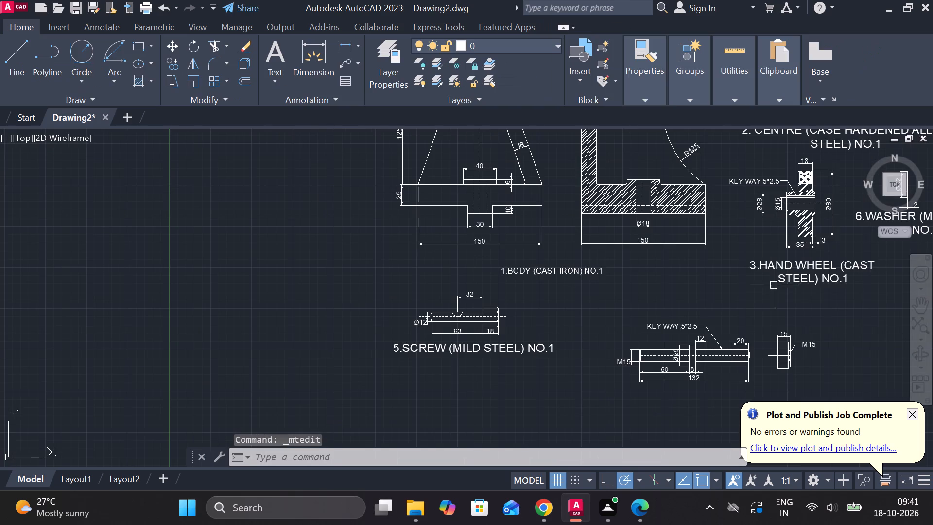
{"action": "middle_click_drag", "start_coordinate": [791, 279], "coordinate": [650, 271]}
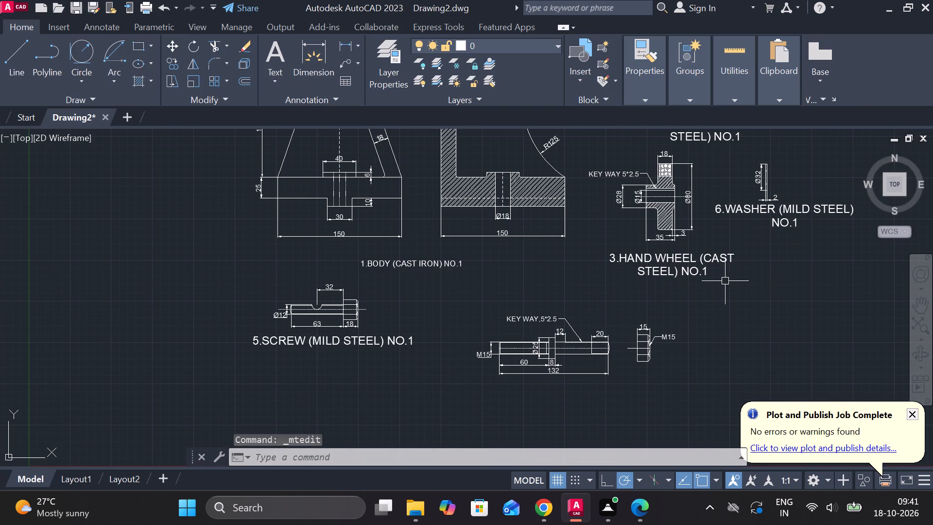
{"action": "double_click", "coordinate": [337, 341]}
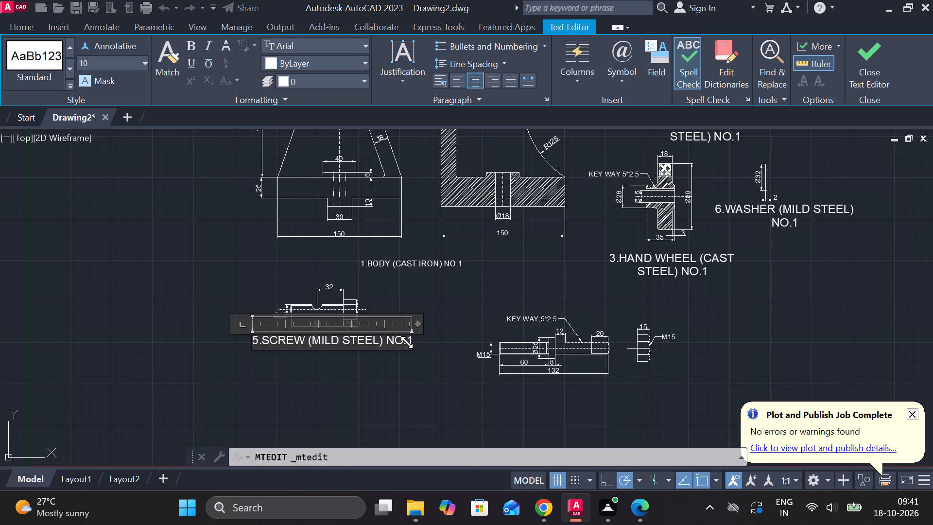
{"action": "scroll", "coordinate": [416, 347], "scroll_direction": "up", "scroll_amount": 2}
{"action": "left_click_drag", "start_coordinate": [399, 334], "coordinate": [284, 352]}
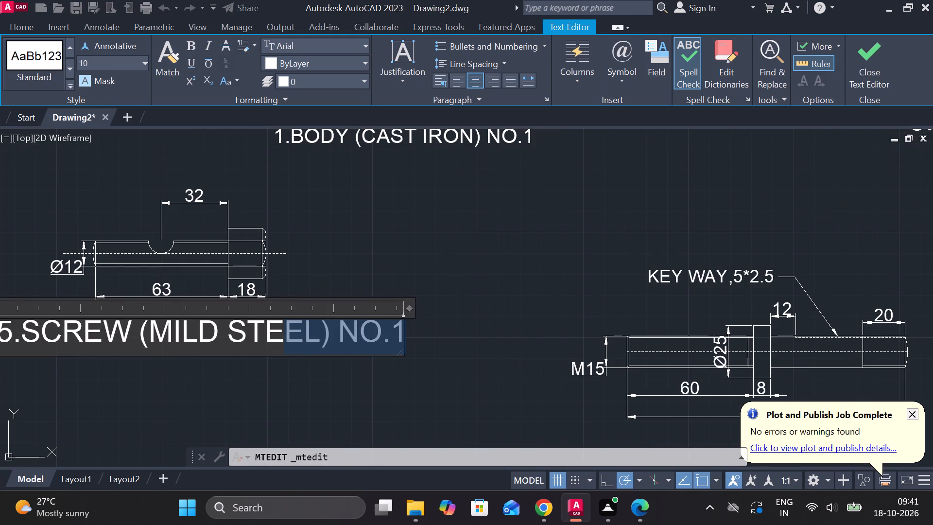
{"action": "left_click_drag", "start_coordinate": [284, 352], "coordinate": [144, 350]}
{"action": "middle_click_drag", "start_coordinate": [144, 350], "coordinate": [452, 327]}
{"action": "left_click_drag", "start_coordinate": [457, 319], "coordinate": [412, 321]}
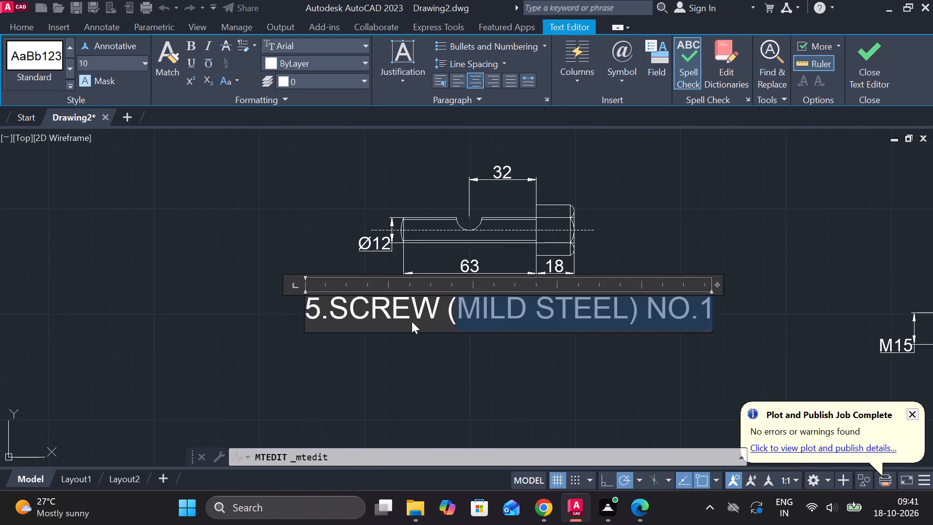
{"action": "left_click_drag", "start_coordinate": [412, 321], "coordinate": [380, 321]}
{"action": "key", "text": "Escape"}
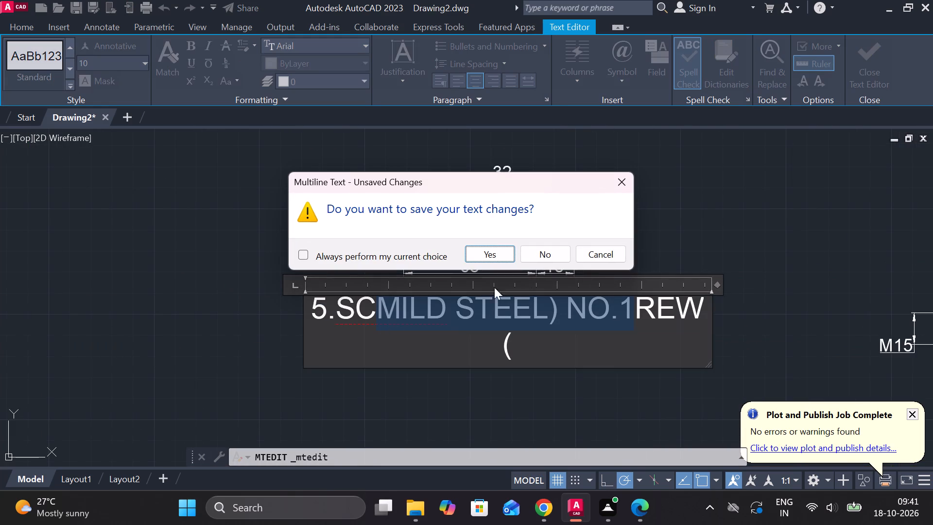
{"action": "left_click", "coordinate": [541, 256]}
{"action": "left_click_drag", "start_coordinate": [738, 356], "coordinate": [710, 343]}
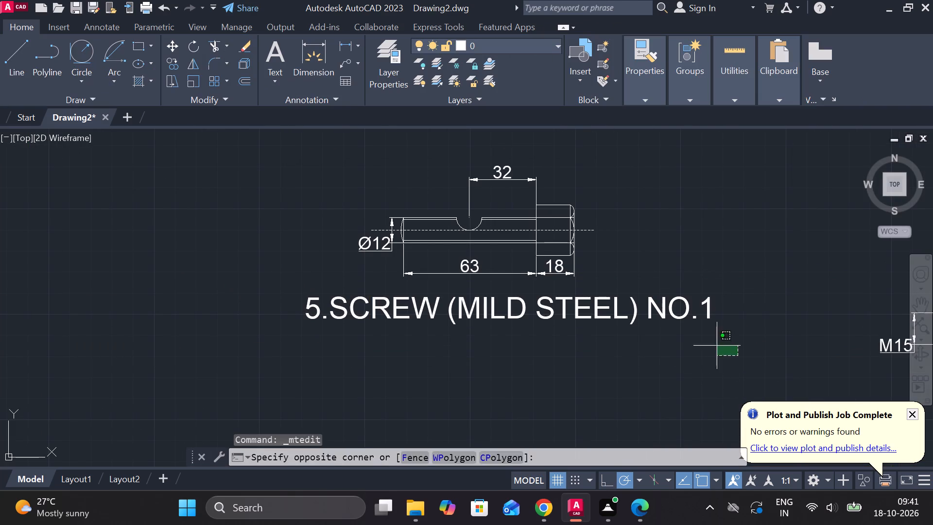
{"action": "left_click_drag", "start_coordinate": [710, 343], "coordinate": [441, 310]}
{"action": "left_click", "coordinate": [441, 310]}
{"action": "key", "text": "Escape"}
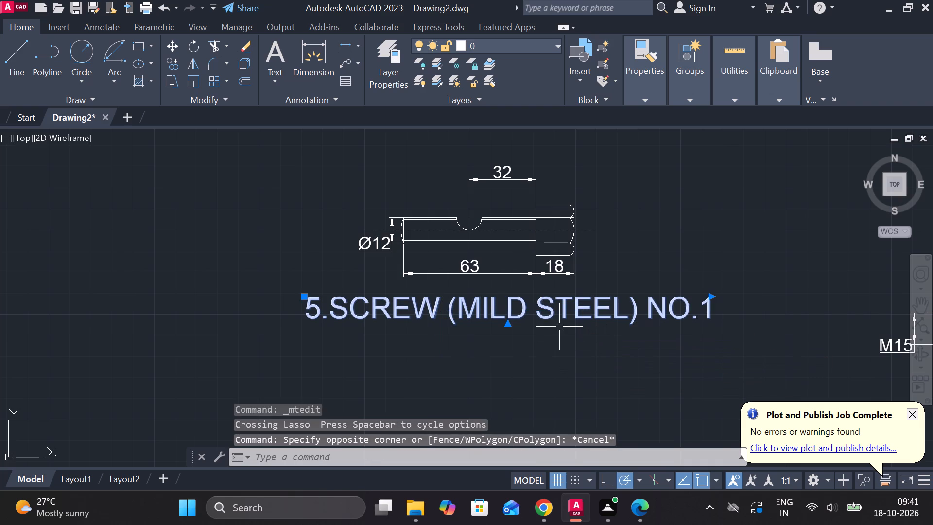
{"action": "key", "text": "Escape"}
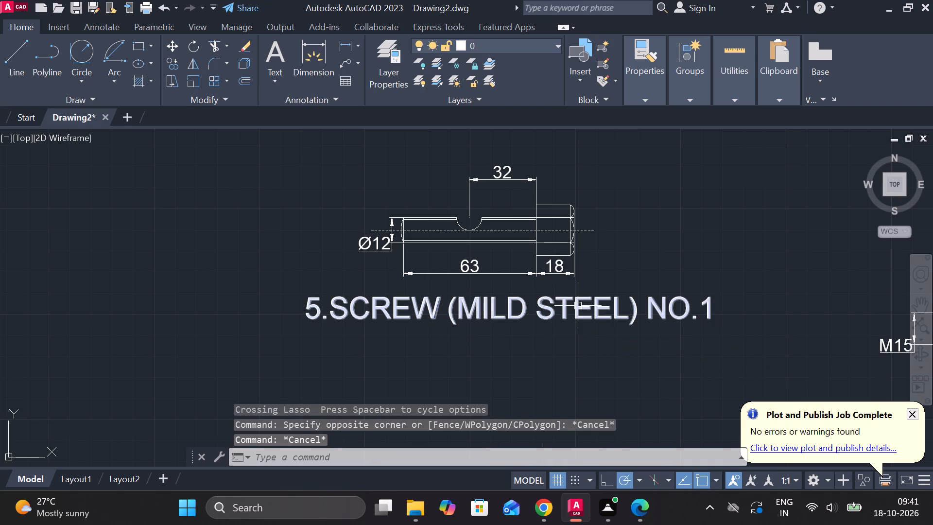
Set the text height of the "5.SCREW (MILD STEEL) NO.1" title to 7.
{"action": "double_click", "coordinate": [578, 306]}
{"action": "scroll", "coordinate": [578, 306], "scroll_direction": "up", "scroll_amount": 2}
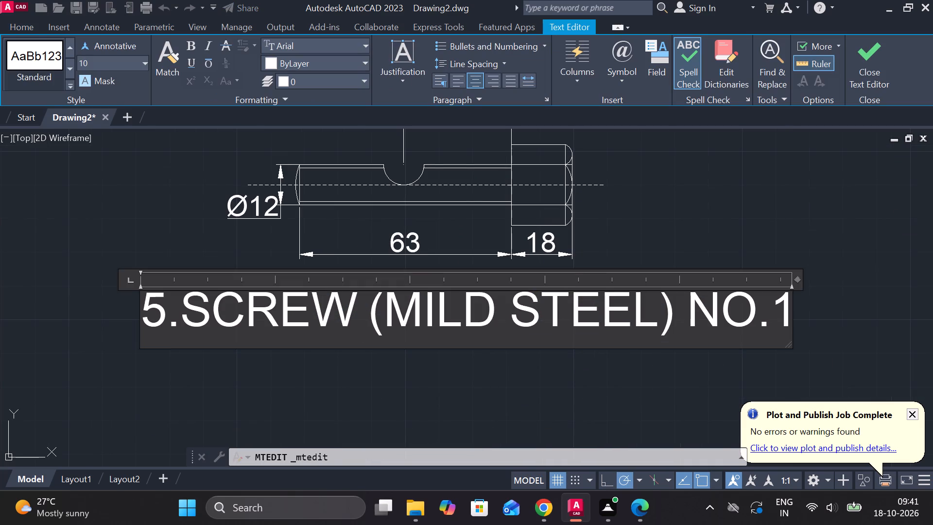
{"action": "left_click_drag", "start_coordinate": [786, 320], "coordinate": [126, 317]}
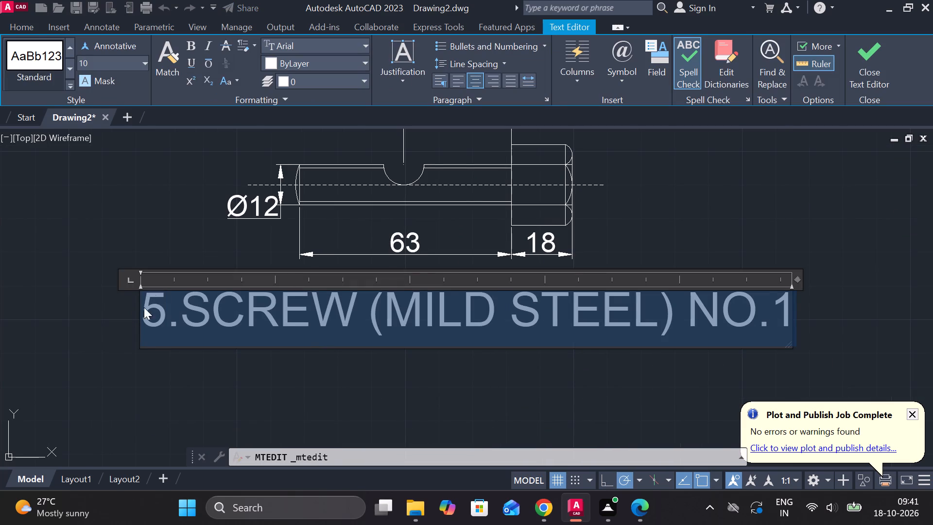
{"action": "scroll", "coordinate": [159, 288], "scroll_direction": "down", "scroll_amount": 1}
{"action": "scroll", "coordinate": [186, 256], "scroll_direction": "down", "scroll_amount": 1}
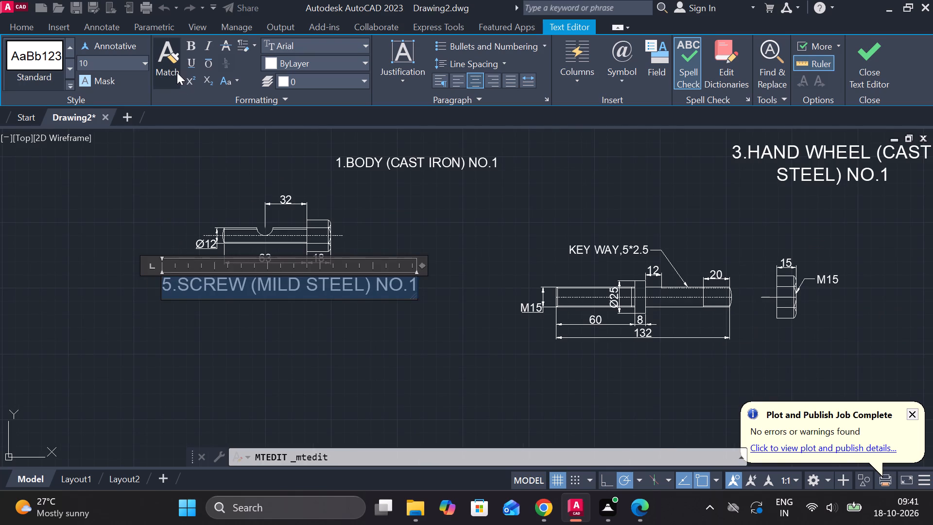
{"action": "left_click", "coordinate": [117, 64]}
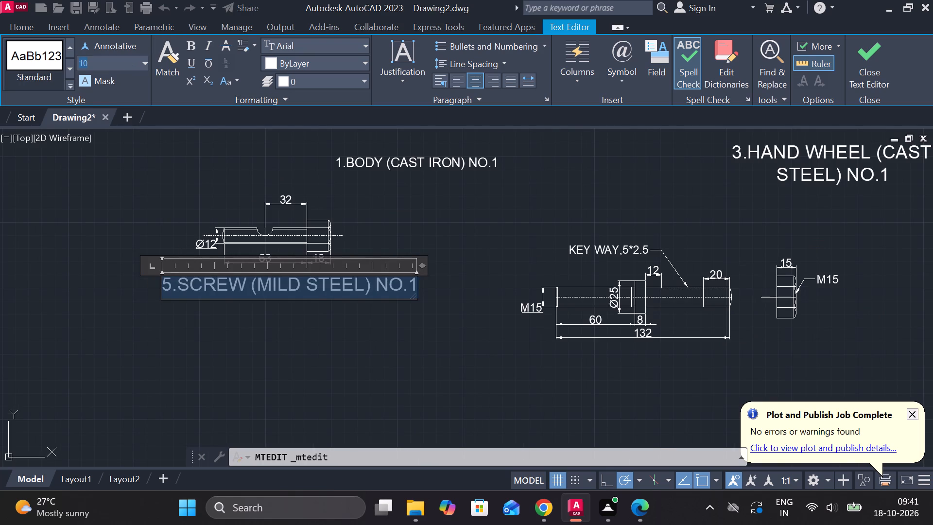
{"action": "key", "text": "7"}
{"action": "key", "text": "Return"}
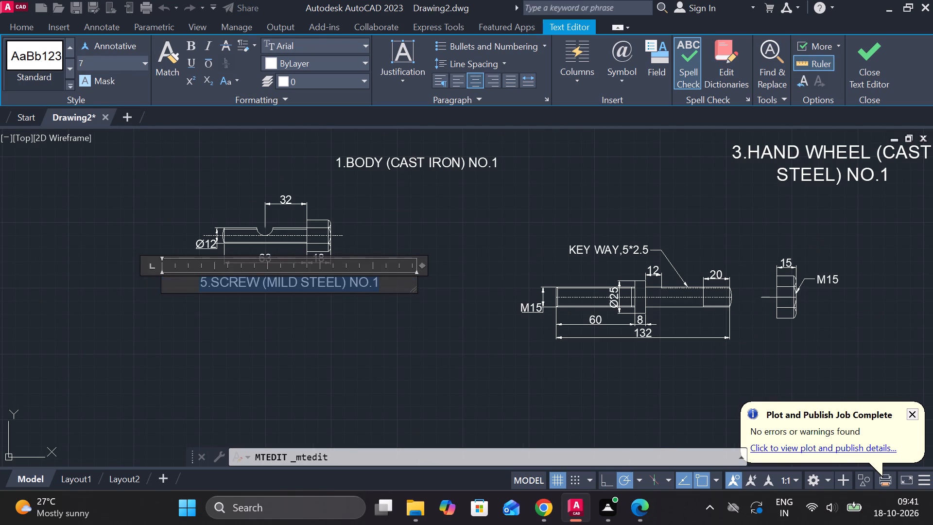
{"action": "key", "text": "Escape"}
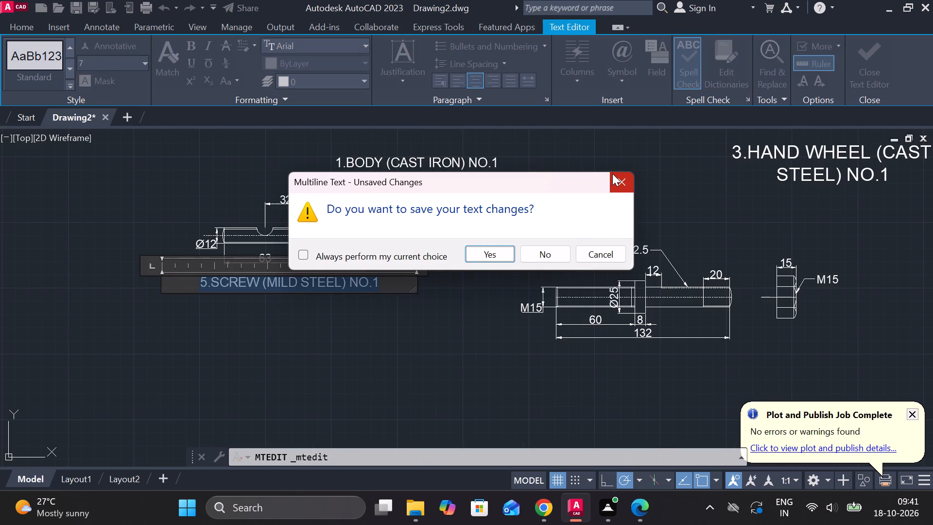
{"action": "left_click", "coordinate": [614, 174]}
{"action": "left_click", "coordinate": [879, 48]}
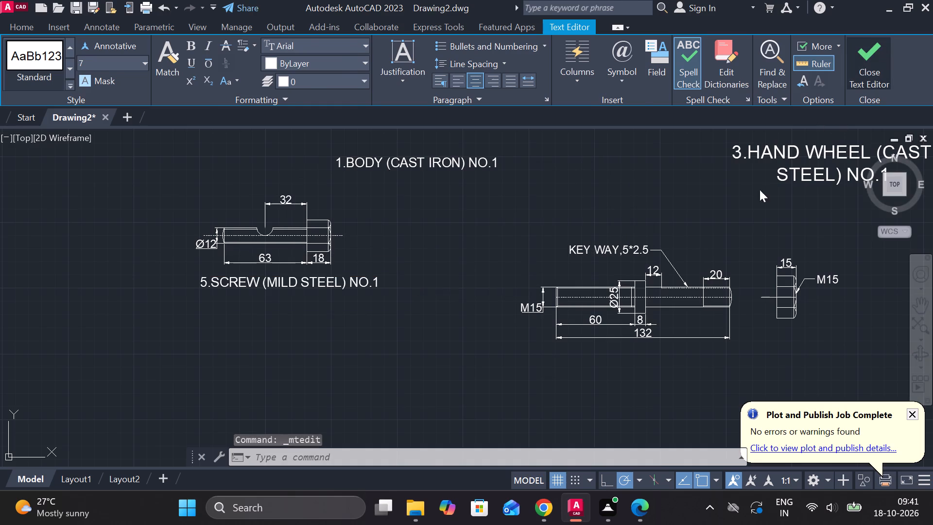
Set the text height of the "3.HAND WHEEL (CAST STEEL) NO.1" title to 7.
{"action": "middle_click_drag", "start_coordinate": [704, 217], "coordinate": [507, 280]}
{"action": "double_click", "coordinate": [578, 218]}
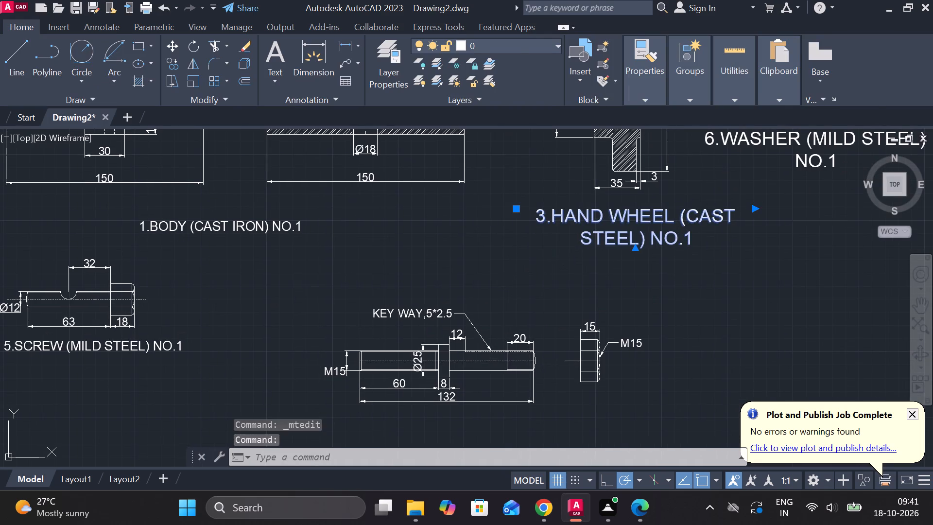
{"action": "left_click_drag", "start_coordinate": [697, 241], "coordinate": [529, 217]}
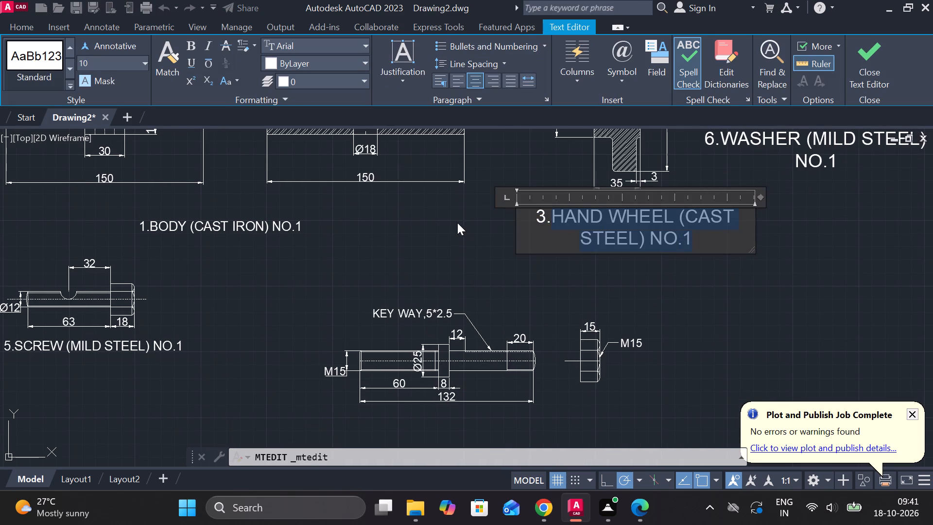
{"action": "left_click", "coordinate": [93, 71]}
{"action": "left_click", "coordinate": [94, 63]}
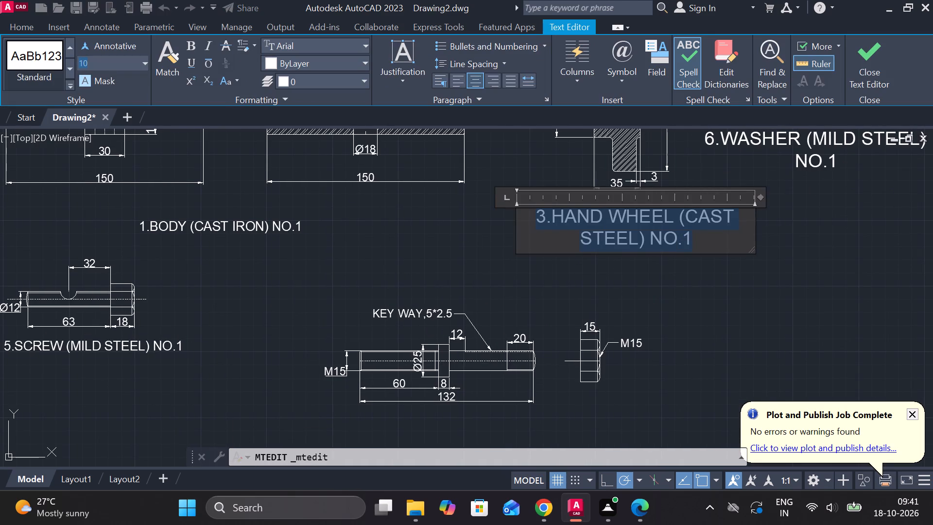
{"action": "key", "text": "7"}
{"action": "key", "text": "Return"}
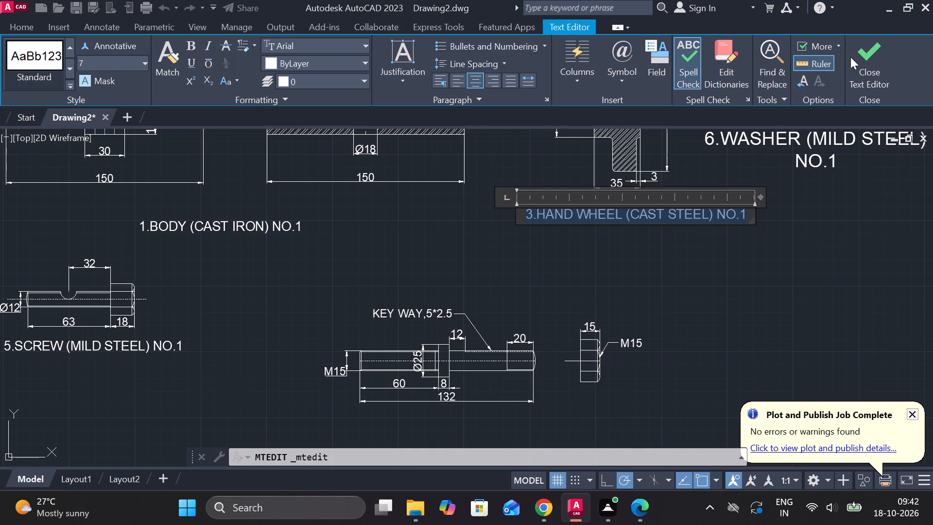
{"action": "left_click", "coordinate": [852, 55]}
Set the text height of the "2. CENTRE (CASE HARDENED ALLOY STEEL) NO.1" title to 7.
{"action": "scroll", "coordinate": [511, 235], "scroll_direction": "down", "scroll_amount": 1}
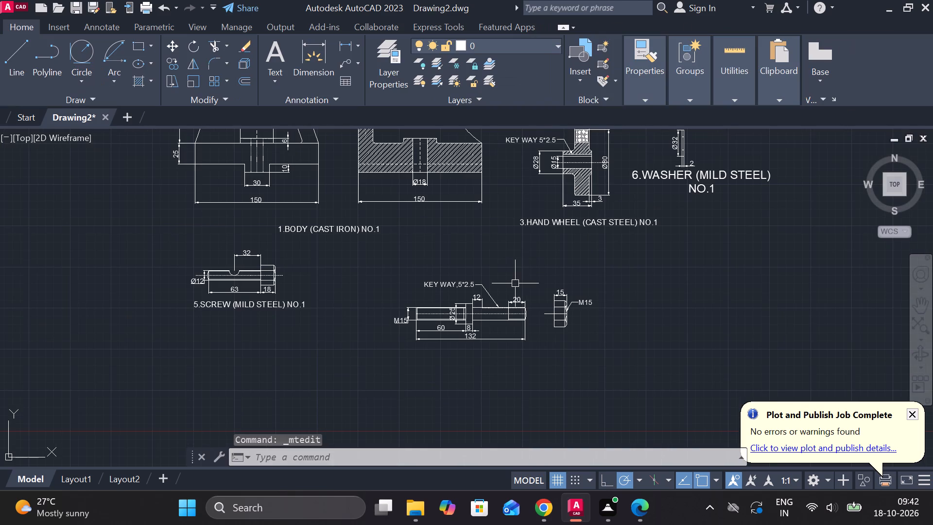
{"action": "middle_click_drag", "start_coordinate": [507, 283], "coordinate": [430, 349]}
{"action": "middle_click_drag", "start_coordinate": [468, 233], "coordinate": [420, 329]}
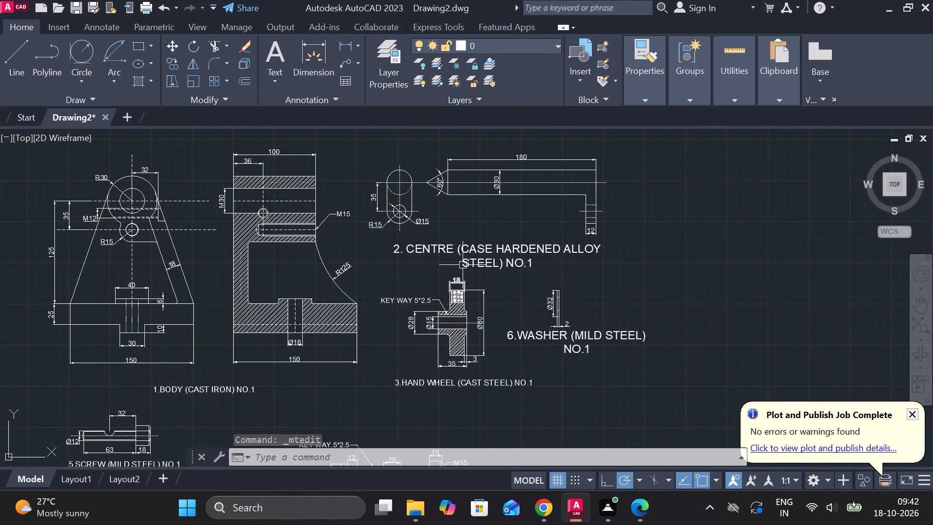
{"action": "double_click", "coordinate": [473, 246]}
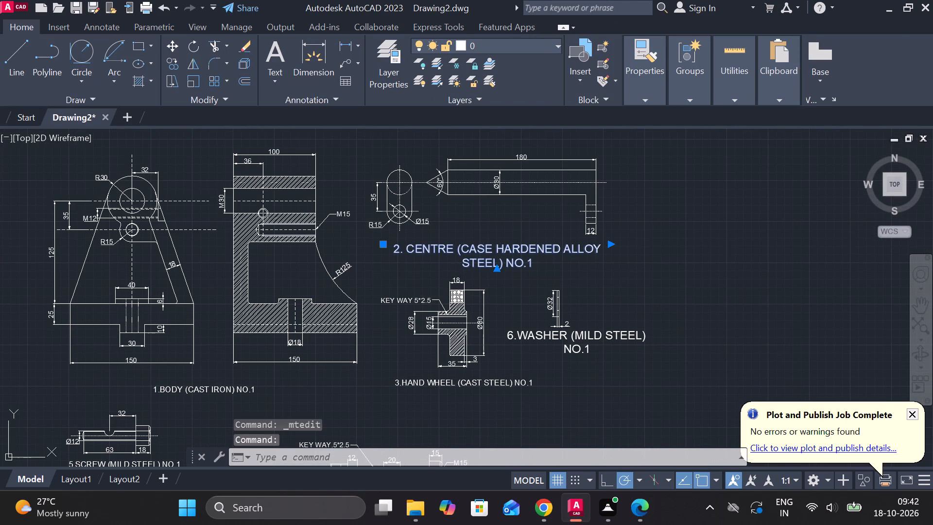
{"action": "left_click_drag", "start_coordinate": [537, 263], "coordinate": [387, 249]}
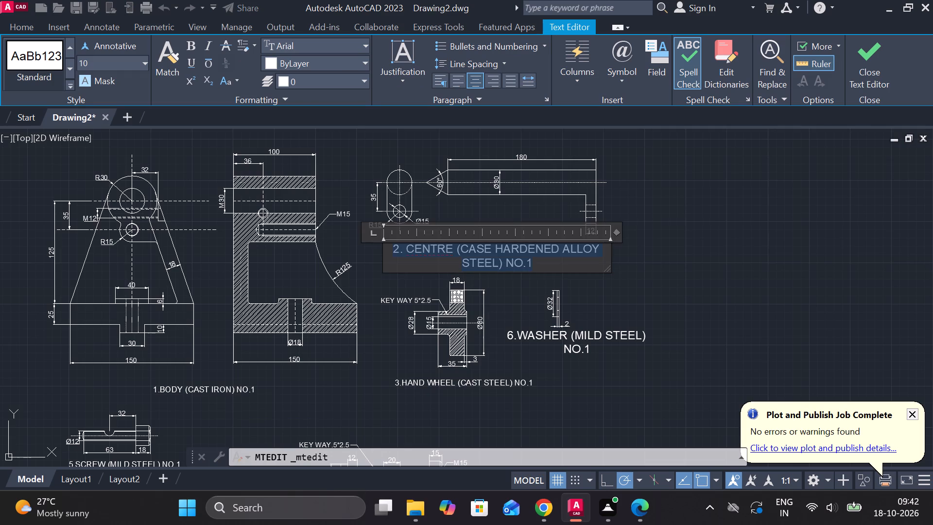
{"action": "left_click_drag", "start_coordinate": [387, 249], "coordinate": [382, 249]}
{"action": "left_click", "coordinate": [102, 60]}
{"action": "key", "text": "7"}
{"action": "key", "text": "Return"}
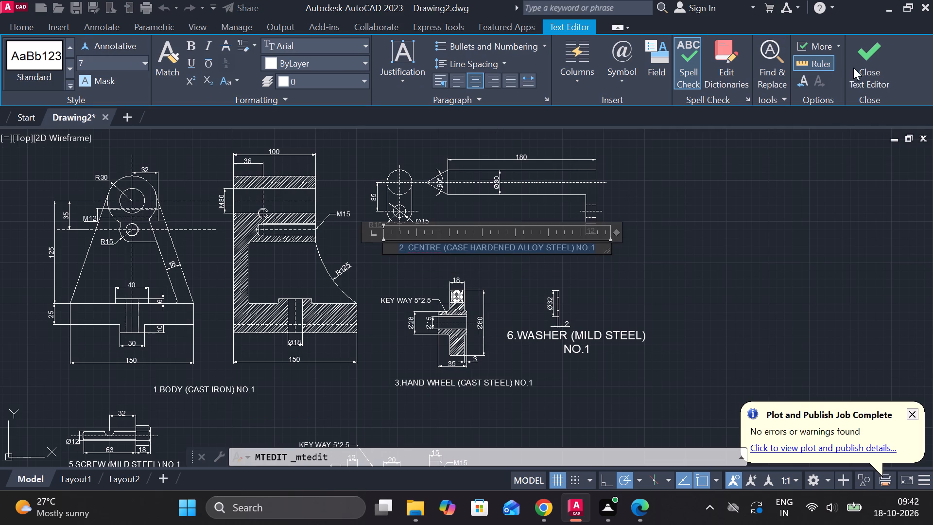
{"action": "left_click", "coordinate": [865, 62]}
Set the text height of the "6.WASHER (MILD STEEL) NO.1" title to 7.
{"action": "double_click", "coordinate": [609, 332]}
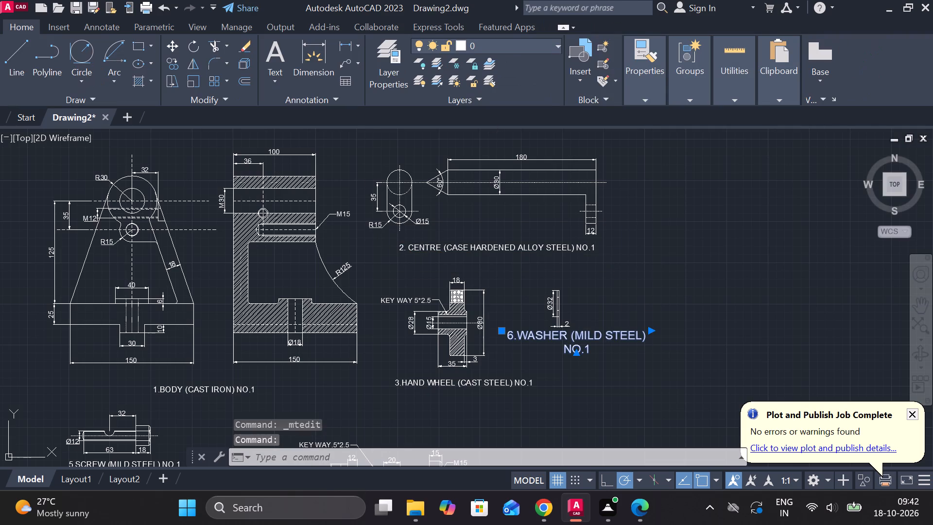
{"action": "scroll", "coordinate": [610, 346], "scroll_direction": "up", "scroll_amount": 1}
{"action": "left_click_drag", "start_coordinate": [610, 347], "coordinate": [461, 338]}
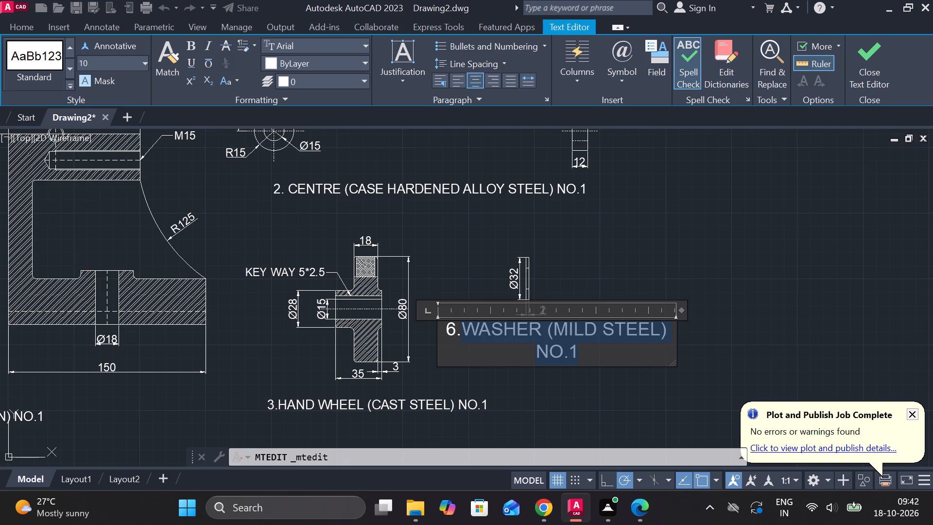
{"action": "left_click_drag", "start_coordinate": [461, 338], "coordinate": [446, 338]}
{"action": "left_click", "coordinate": [113, 55]}
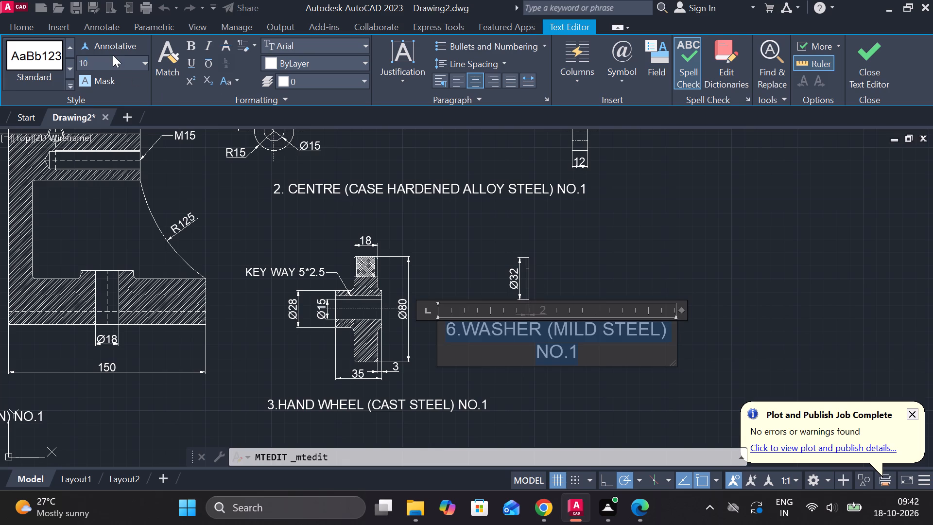
{"action": "key", "text": "7"}
{"action": "key", "text": "Return"}
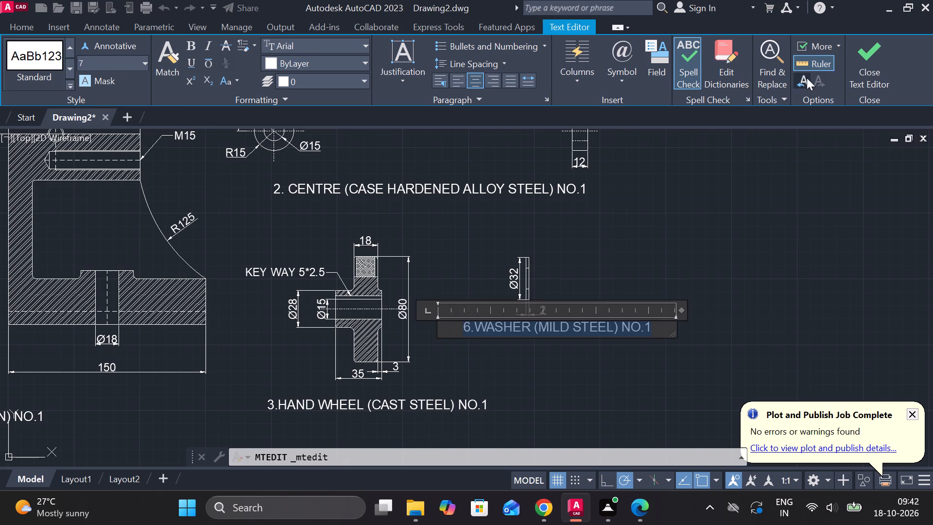
{"action": "left_click", "coordinate": [880, 69]}
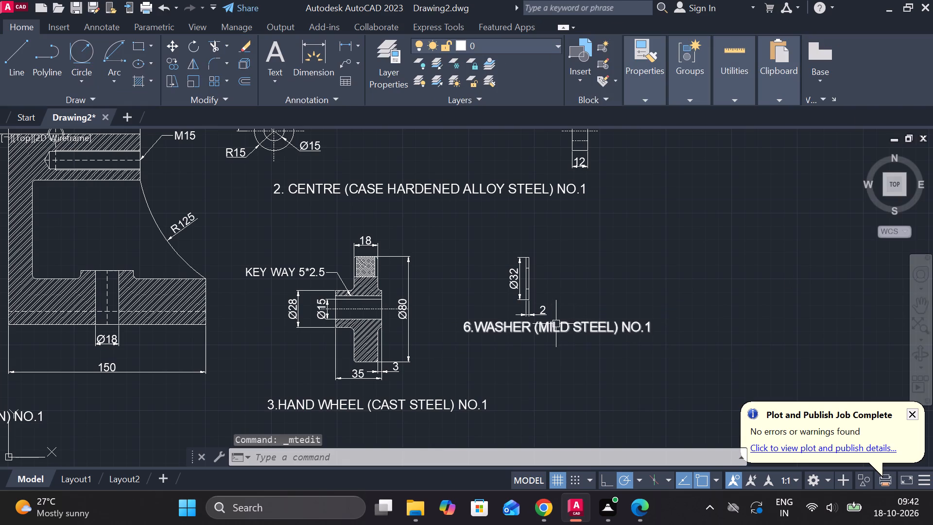
Shift the washer's title slightly toward the hand wheel so it sits more centrally beneath the washer.
{"action": "left_click", "coordinate": [549, 331]}
{"action": "scroll", "coordinate": [546, 331], "scroll_direction": "up", "scroll_amount": 2}
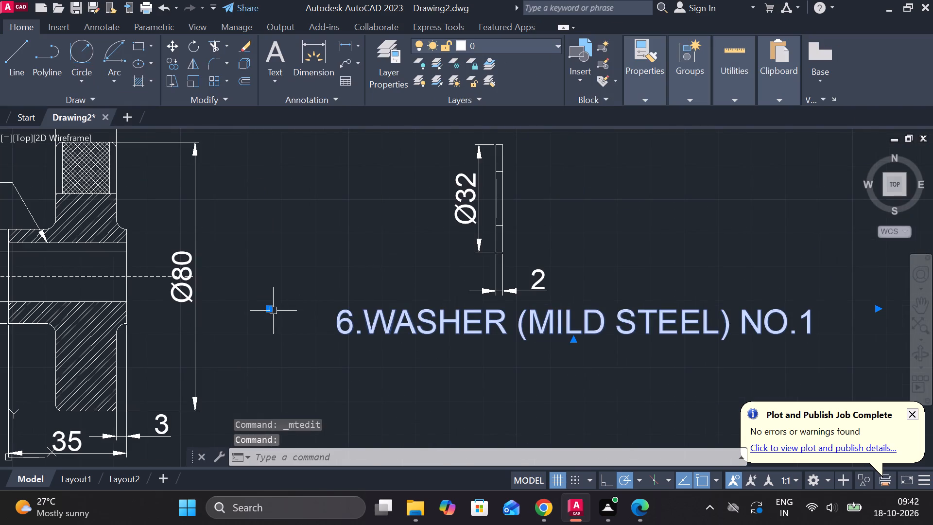
{"action": "left_click", "coordinate": [267, 311]}
{"action": "left_click", "coordinate": [246, 311]}
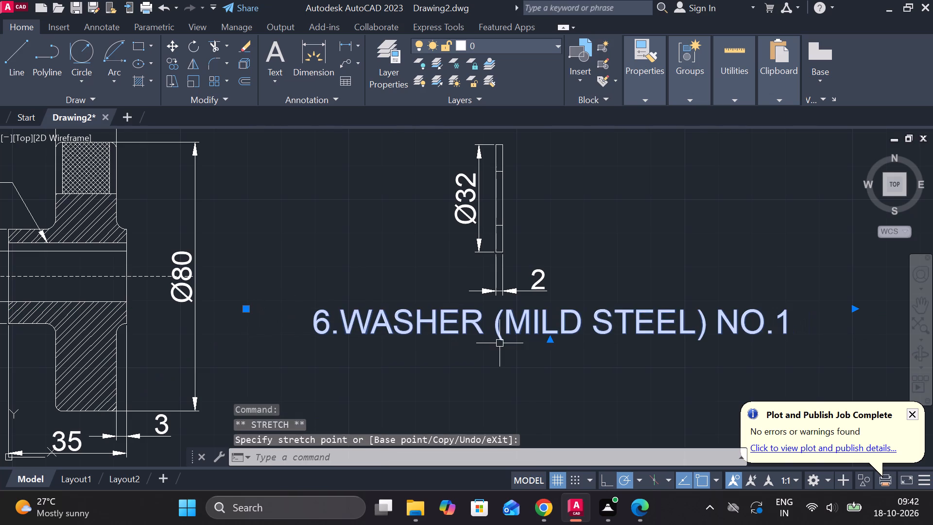
{"action": "key", "text": "Escape"}
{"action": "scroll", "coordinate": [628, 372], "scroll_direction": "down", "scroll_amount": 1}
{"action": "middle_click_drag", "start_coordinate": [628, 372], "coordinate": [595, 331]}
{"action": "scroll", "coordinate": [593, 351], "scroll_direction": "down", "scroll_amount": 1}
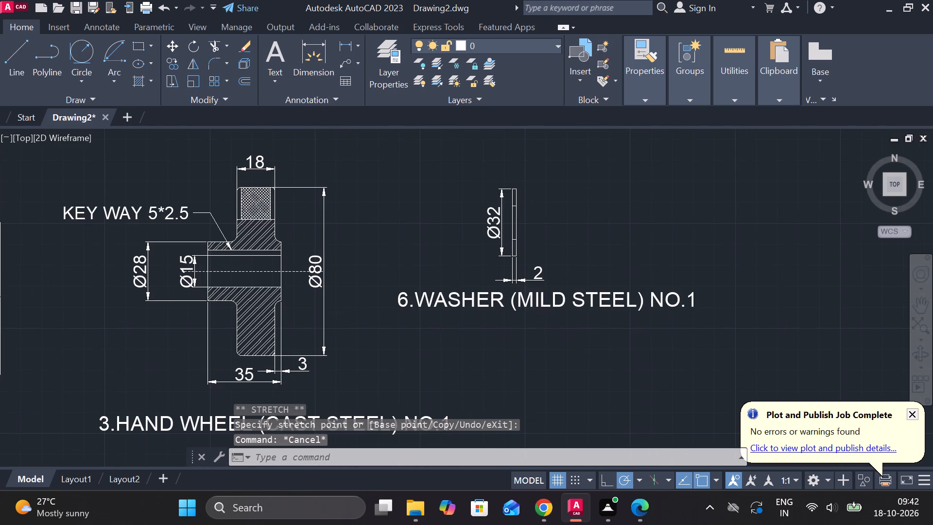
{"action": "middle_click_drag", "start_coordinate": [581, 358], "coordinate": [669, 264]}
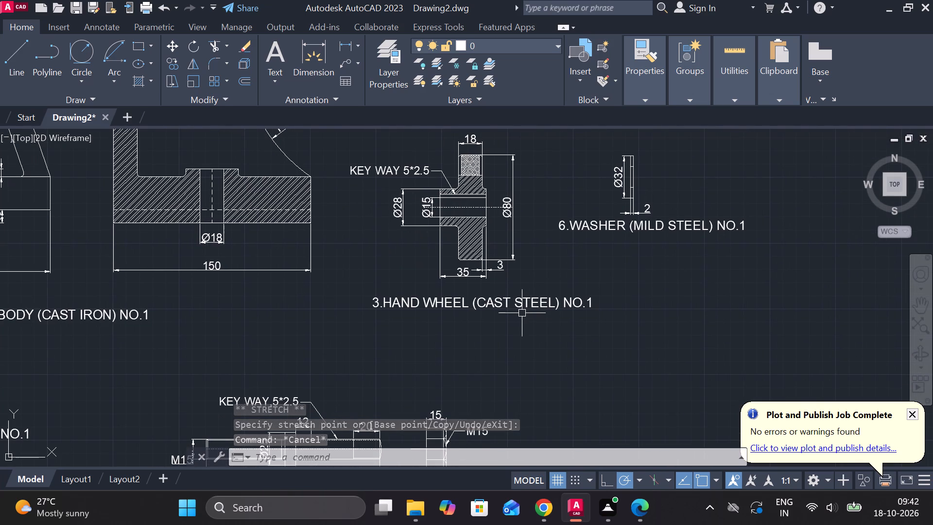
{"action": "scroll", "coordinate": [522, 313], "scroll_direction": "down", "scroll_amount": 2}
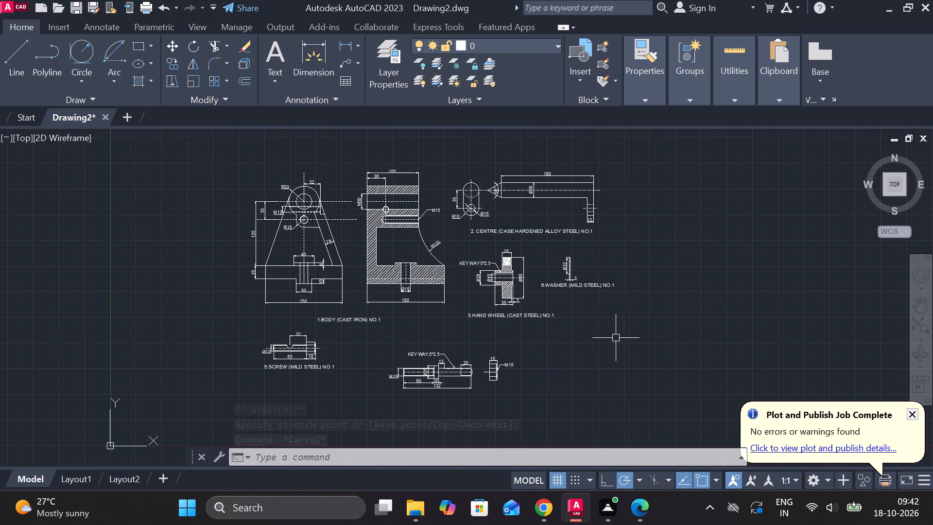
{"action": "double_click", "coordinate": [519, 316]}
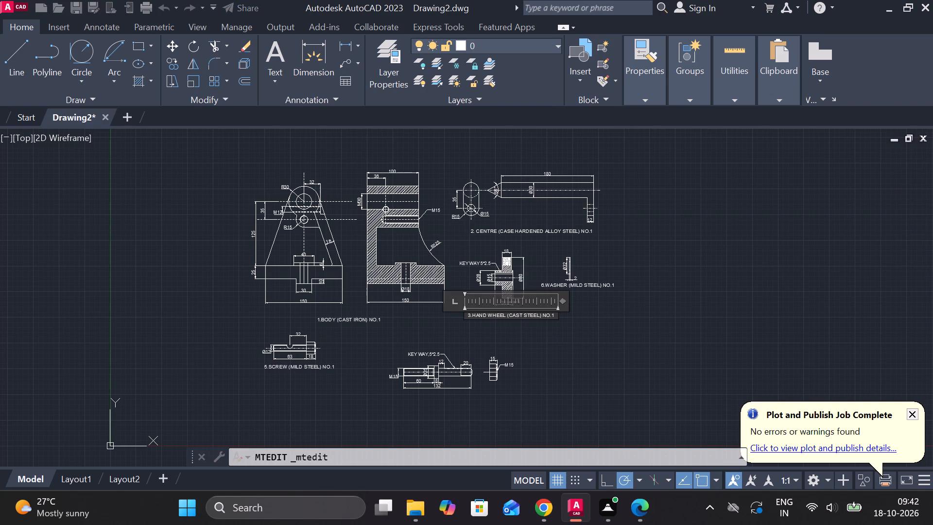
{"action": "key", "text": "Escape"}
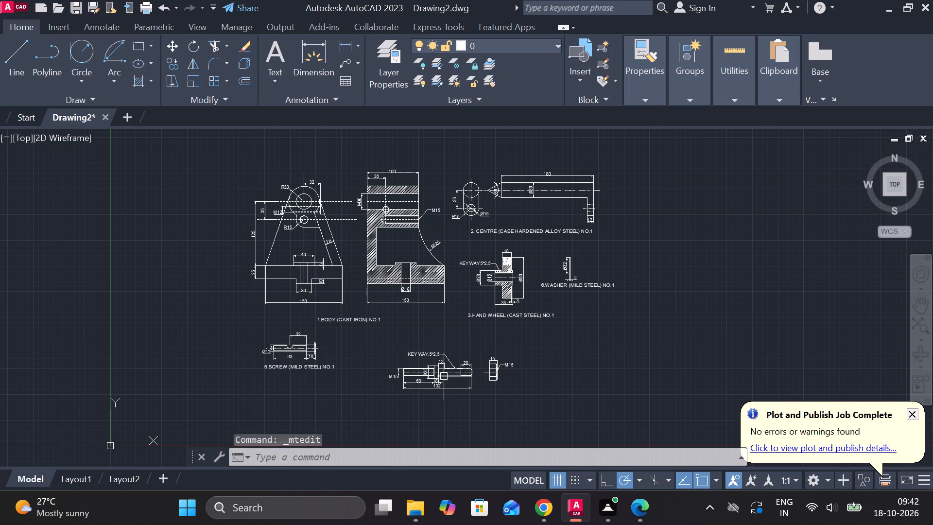
Move the M15 nut view with its dimension and leader to the space below the washer's title, beside the hand wheel's title.
{"action": "middle_click_drag", "start_coordinate": [447, 375], "coordinate": [463, 356]}
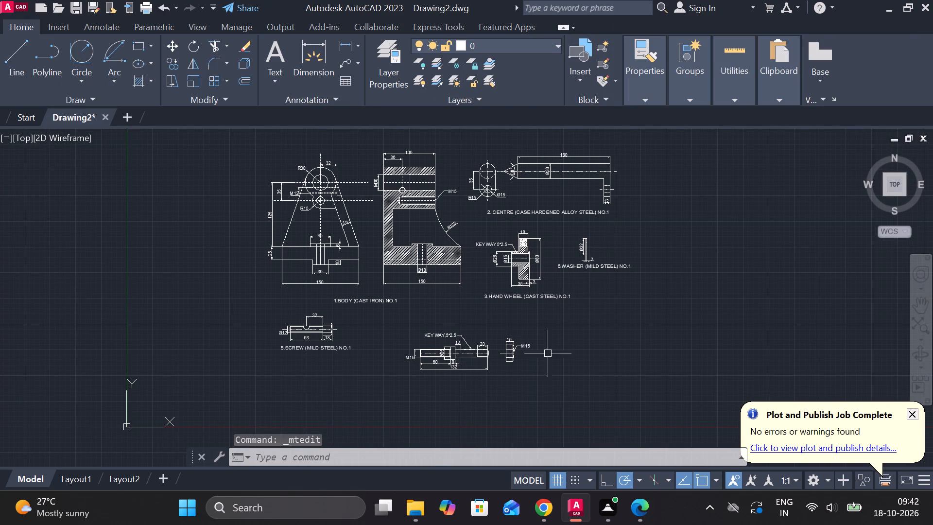
{"action": "scroll", "coordinate": [537, 374], "scroll_direction": "up", "scroll_amount": 3}
{"action": "left_click", "coordinate": [376, 227]}
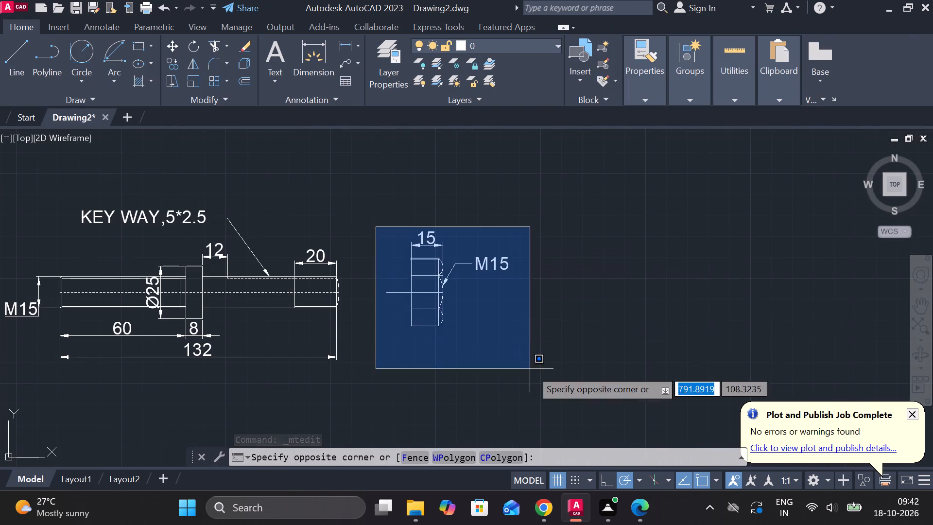
{"action": "left_click", "coordinate": [548, 371]}
{"action": "key", "text": "m"}
{"action": "key", "text": "Return"}
{"action": "left_click", "coordinate": [524, 340]}
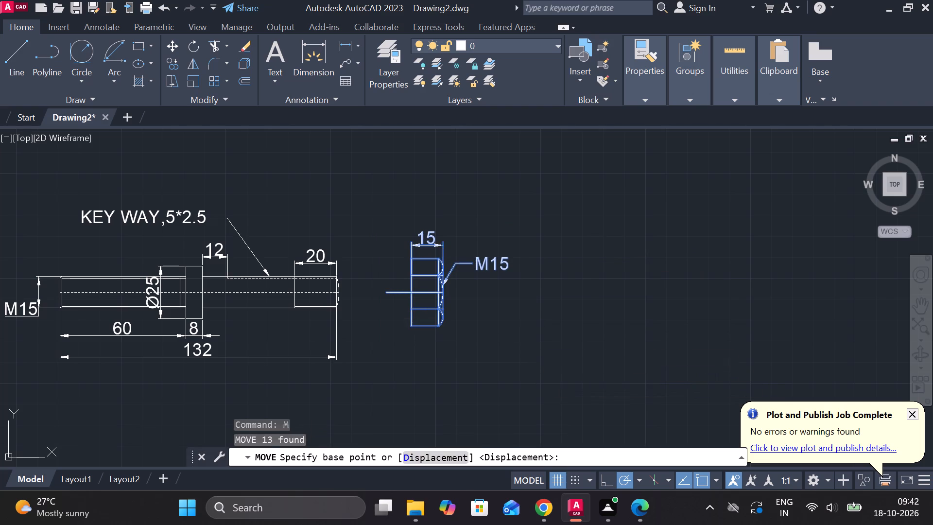
{"action": "scroll", "coordinate": [623, 308], "scroll_direction": "down", "scroll_amount": 2}
{"action": "middle_click_drag", "start_coordinate": [623, 308], "coordinate": [548, 346]}
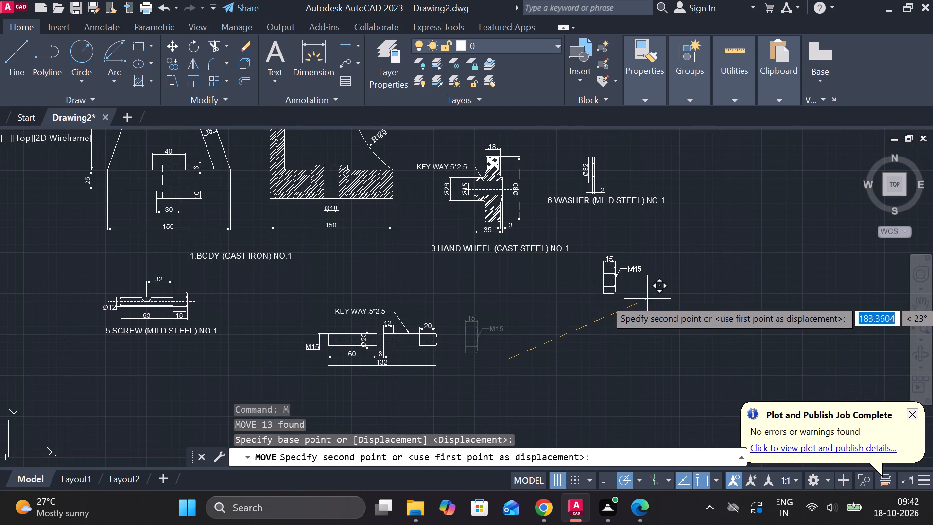
{"action": "middle_click_drag", "start_coordinate": [651, 302], "coordinate": [615, 375]}
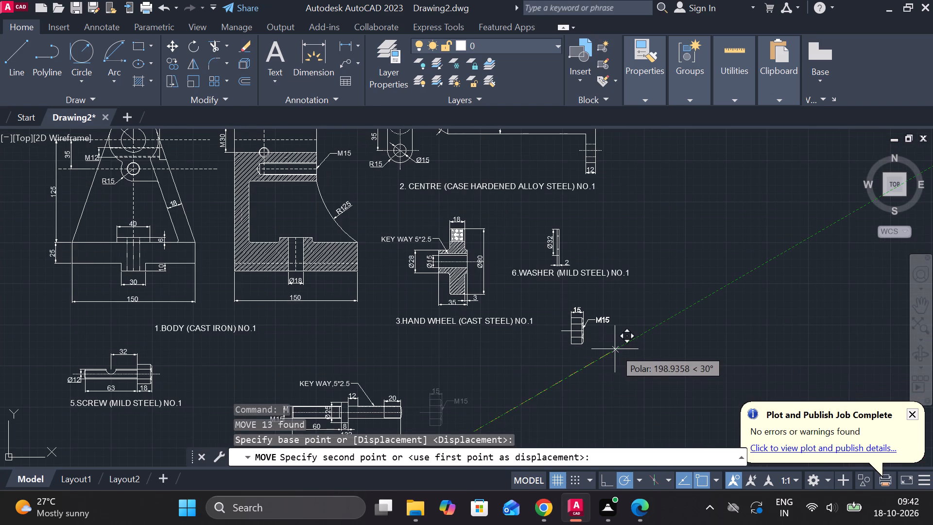
{"action": "left_click", "coordinate": [615, 349]}
Copy the "6.WASHER (MILD STEEL) NO.1" title and place the copy just beneath the nut view.
{"action": "scroll", "coordinate": [600, 360], "scroll_direction": "up", "scroll_amount": 2}
{"action": "left_click", "coordinate": [407, 265]}
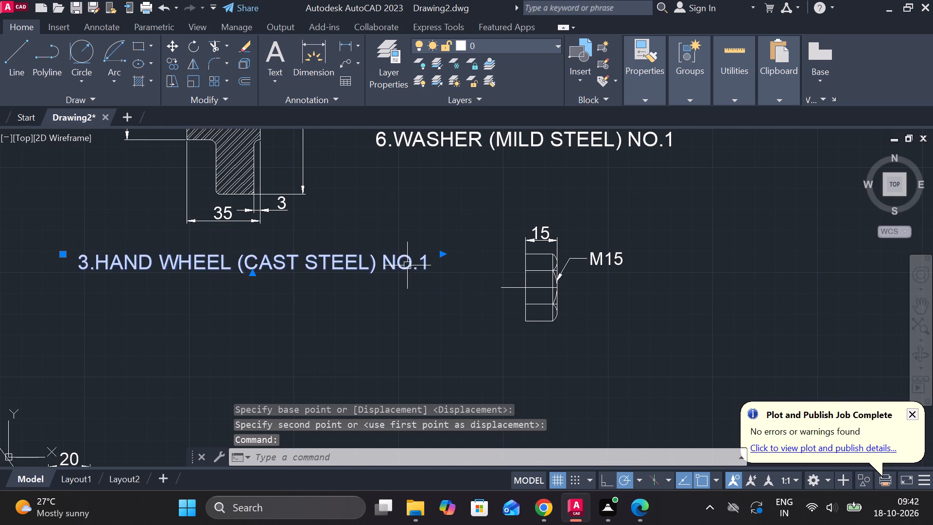
{"action": "key", "text": "Escape"}
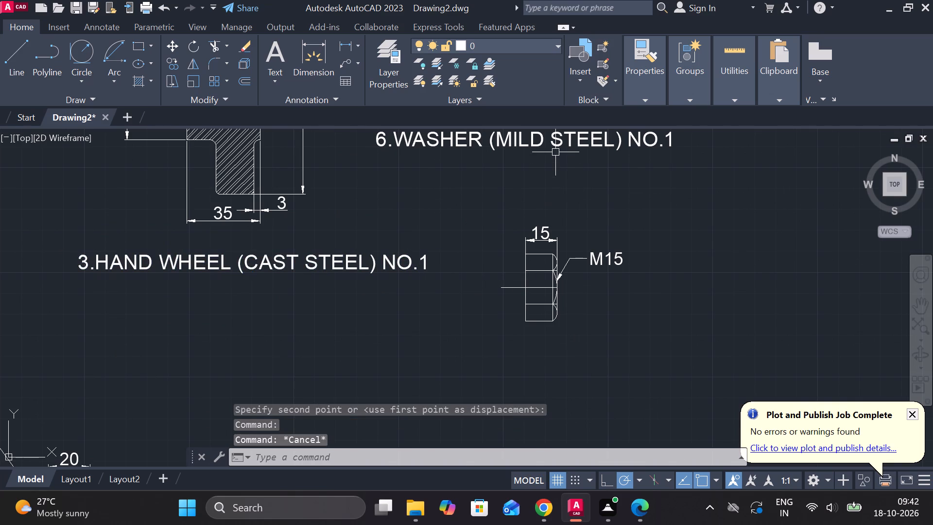
{"action": "left_click", "coordinate": [554, 144]}
{"action": "key", "text": "ctrl+c"}
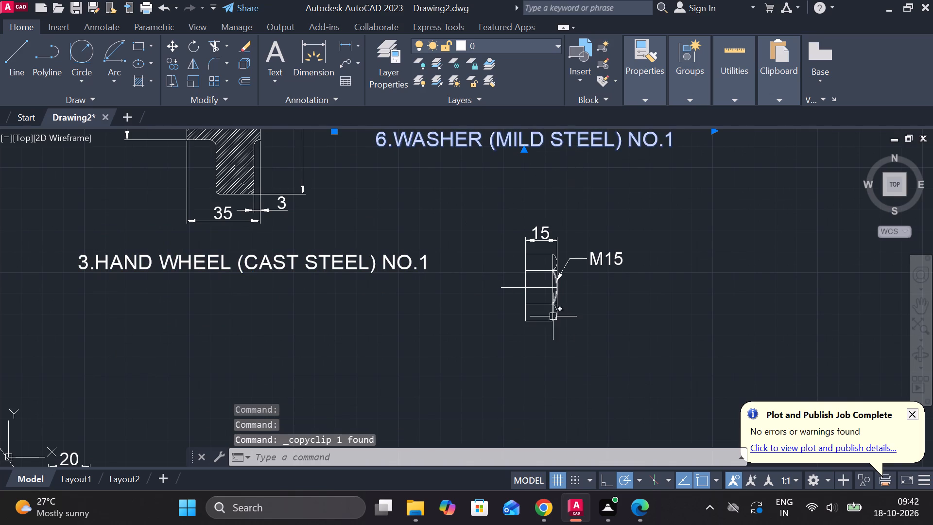
{"action": "key", "text": "ctrl+v"}
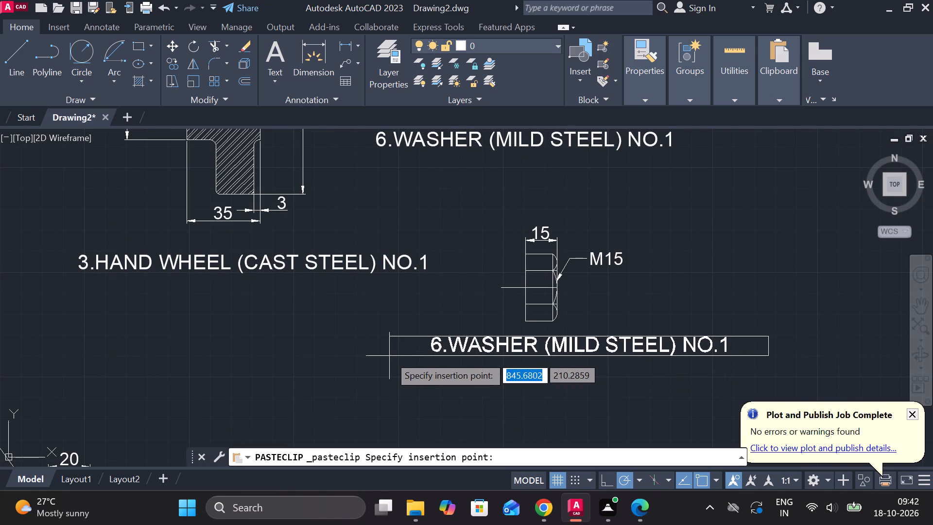
{"action": "left_click", "coordinate": [389, 356]}
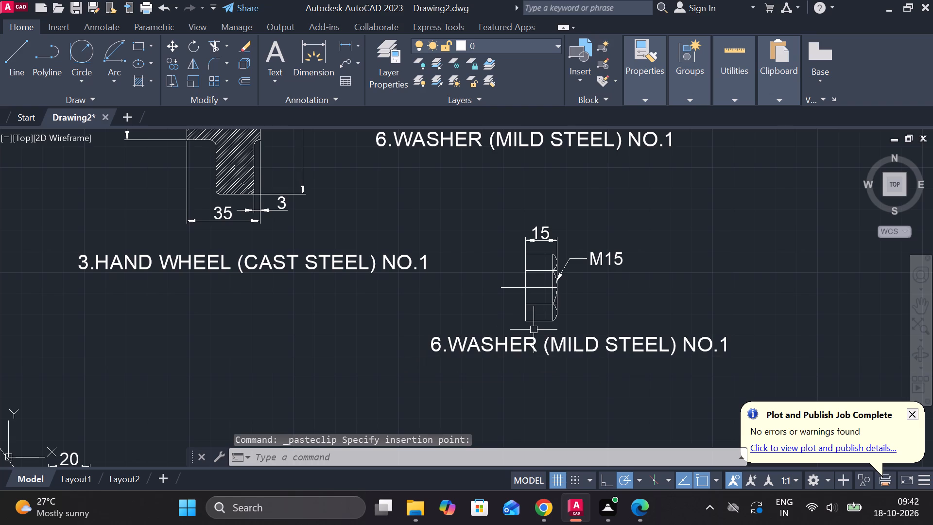
Edit the copied title under the nut to read "7.NUT (MILD STEEL) NO.1".
{"action": "scroll", "coordinate": [539, 368], "scroll_direction": "up", "scroll_amount": 1}
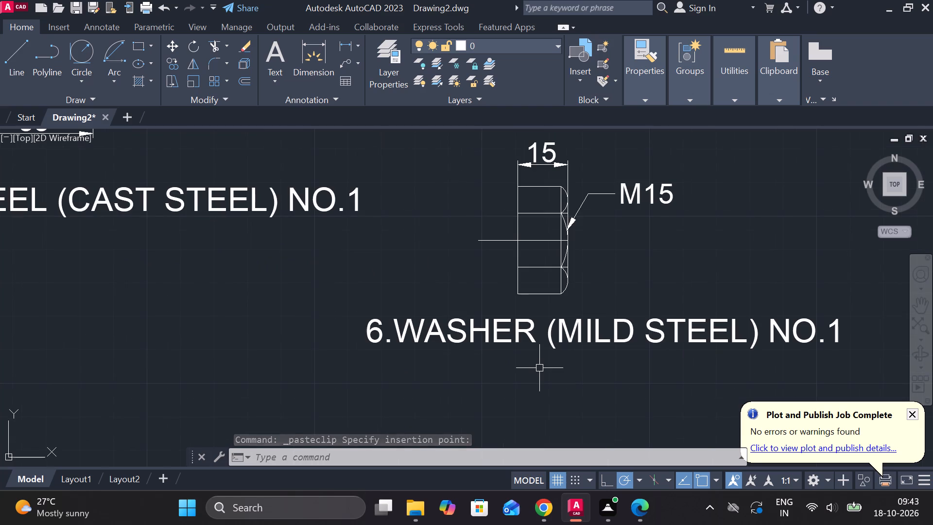
{"action": "double_click", "coordinate": [486, 330]}
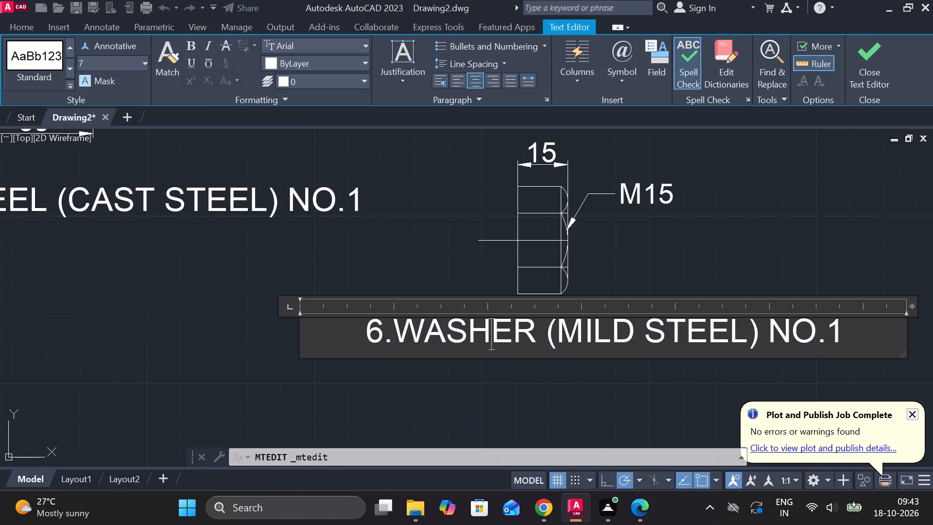
{"action": "left_click", "coordinate": [385, 337]}
{"action": "key", "text": "BackSpace"}
{"action": "key", "text": "7"}
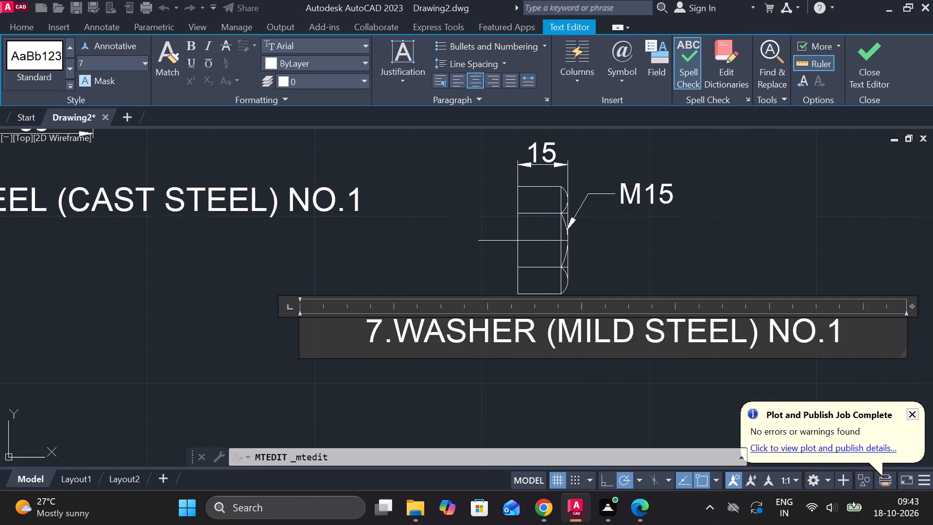
{"action": "key", "text": "Right"}
{"action": "key", "text": "Right"}
{"action": "key", "text": "Right"}
{"action": "key", "text": "Right"}
{"action": "key", "text": "Right"}
{"action": "key", "text": "Right"}
{"action": "key", "text": "Right"}
{"action": "key", "text": "BackSpace"}
{"action": "key", "text": "BackSpace"}
{"action": "key", "text": "BackSpace"}
{"action": "key", "text": "BackSpace"}
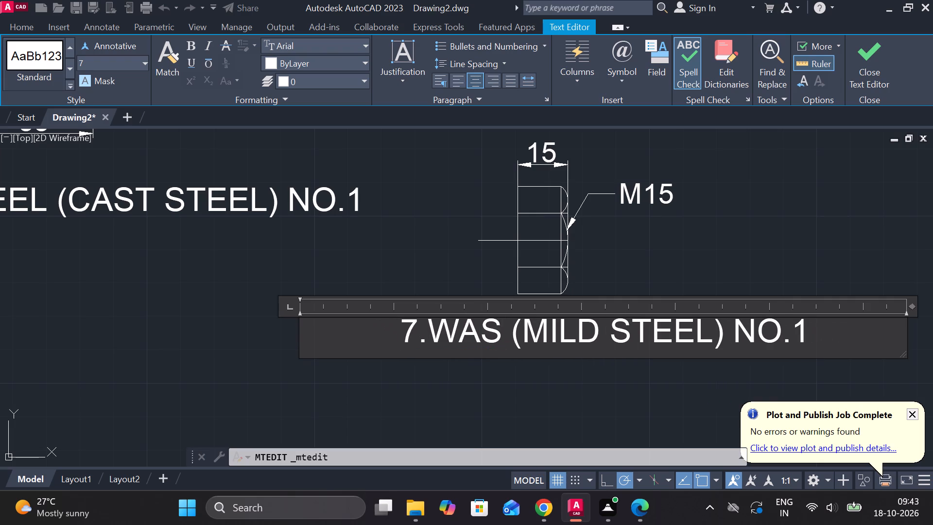
{"action": "key", "text": "BackSpace"}
{"action": "key", "text": "BackSpace"}
{"action": "type", "text": "NUT"}
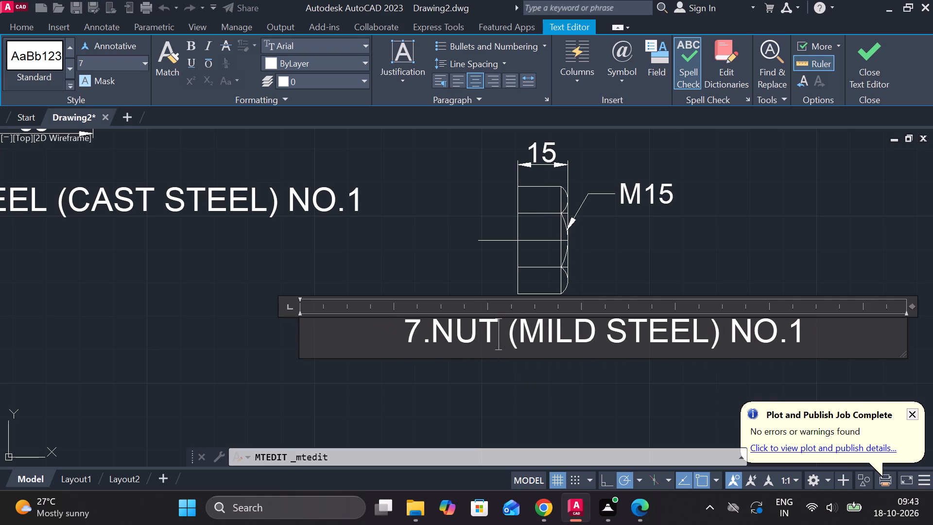
{"action": "left_click", "coordinate": [856, 65]}
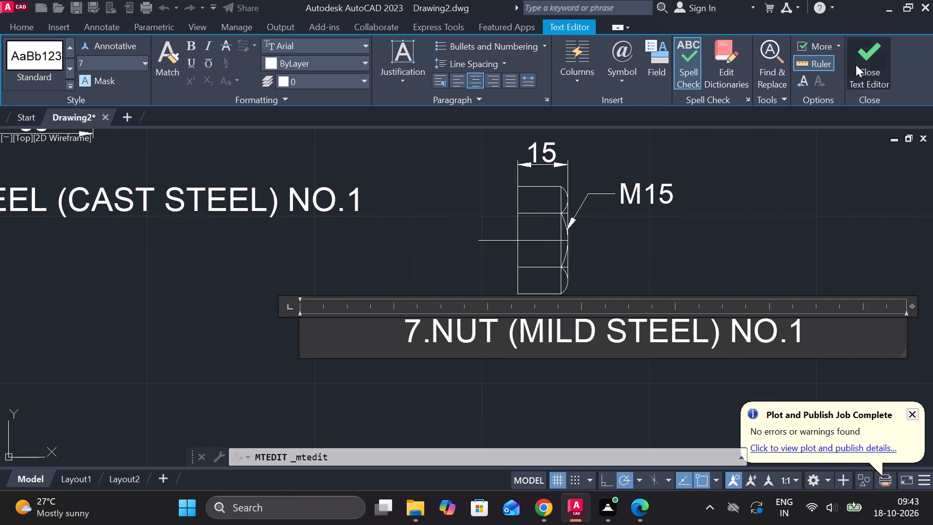
Shift the nut's title slightly toward the hand wheel side so it sits more centrally beneath the nut.
{"action": "scroll", "coordinate": [783, 247], "scroll_direction": "down", "scroll_amount": 2}
{"action": "scroll", "coordinate": [761, 272], "scroll_direction": "up", "scroll_amount": 2}
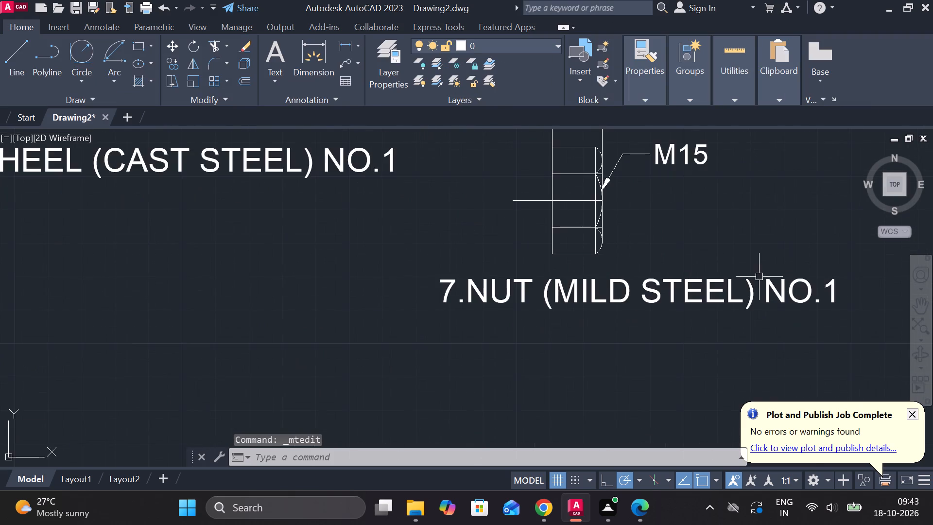
{"action": "scroll", "coordinate": [758, 278], "scroll_direction": "down", "scroll_amount": 1}
{"action": "left_click", "coordinate": [734, 290]}
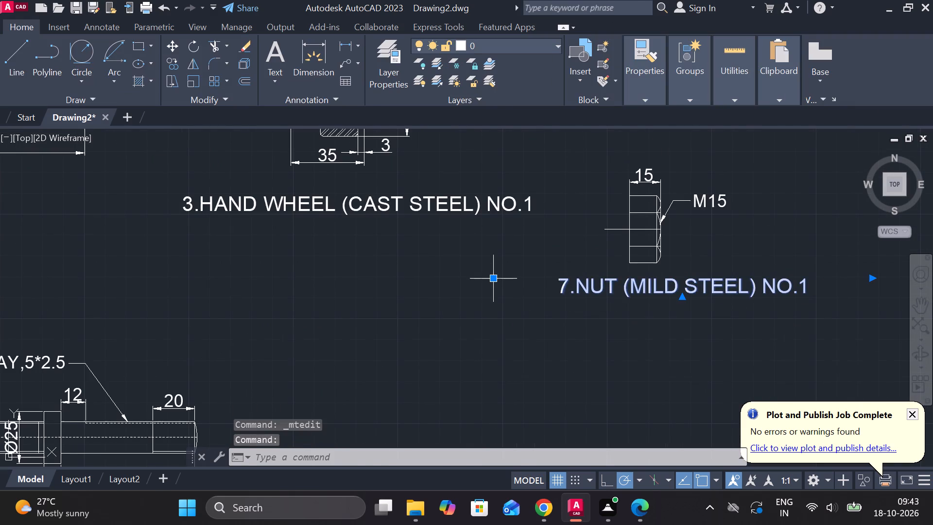
{"action": "left_click", "coordinate": [490, 275]}
{"action": "left_click", "coordinate": [474, 275]}
{"action": "key", "text": "Escape"}
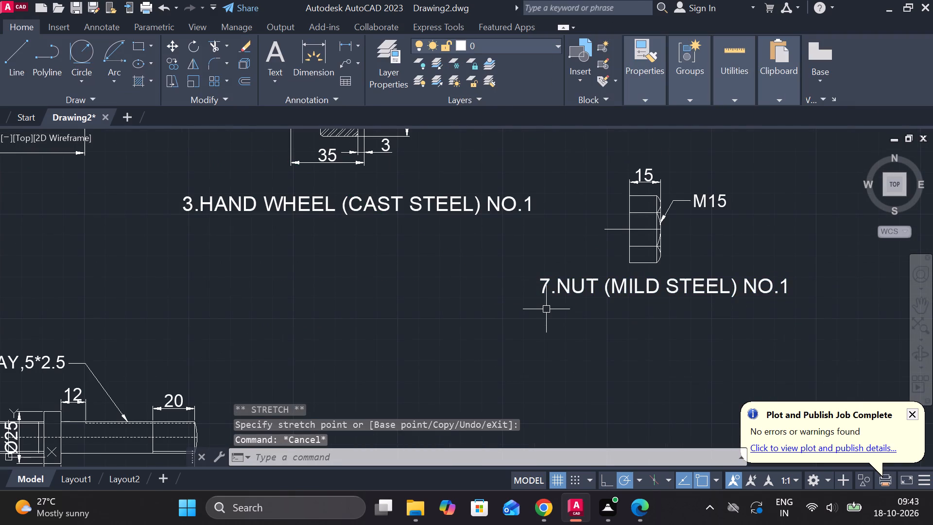
Move the keyed shaft view with all its dimensions up, closer beneath the body's sectional view.
{"action": "scroll", "coordinate": [546, 310], "scroll_direction": "down", "scroll_amount": 2}
{"action": "middle_click_drag", "start_coordinate": [556, 329], "coordinate": [630, 297]}
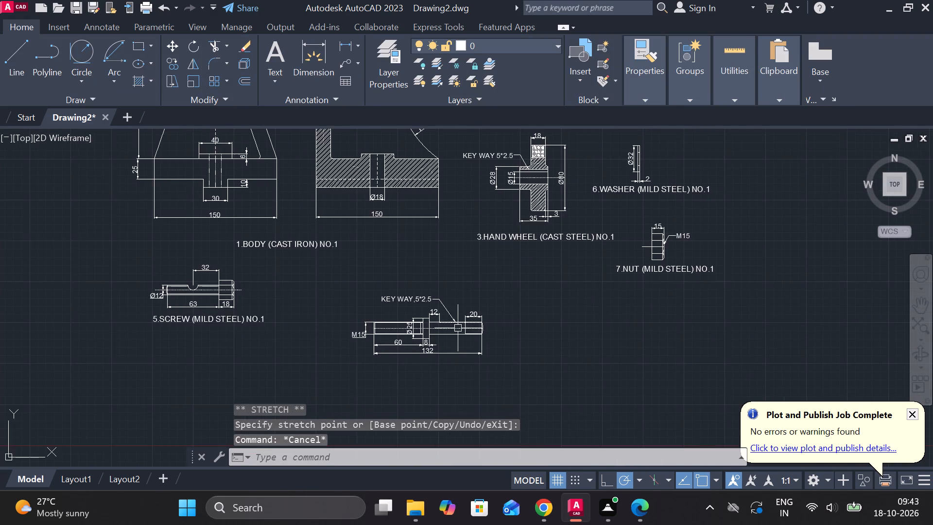
{"action": "middle_click_drag", "start_coordinate": [466, 332], "coordinate": [534, 286]}
{"action": "left_click", "coordinate": [403, 248]}
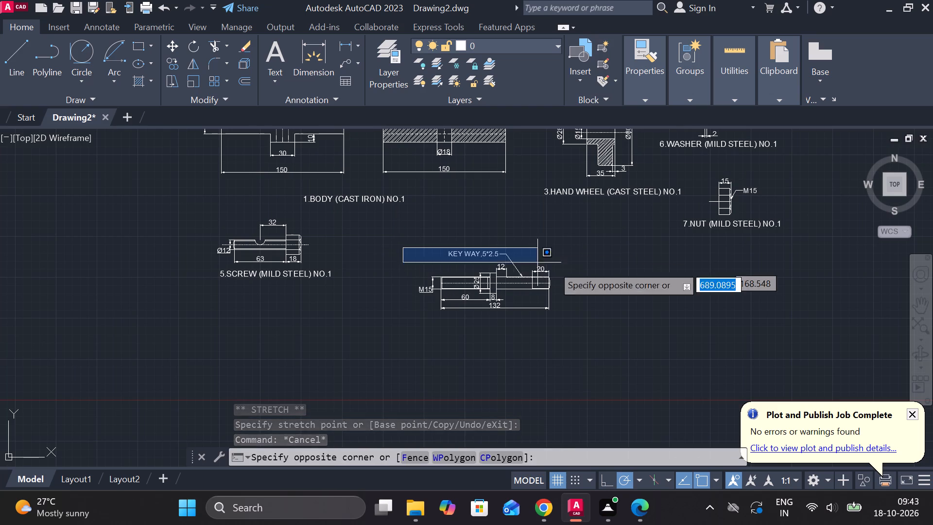
{"action": "left_click", "coordinate": [607, 349]}
{"action": "key", "text": "m"}
{"action": "key", "text": "Return"}
{"action": "left_click", "coordinate": [623, 339]}
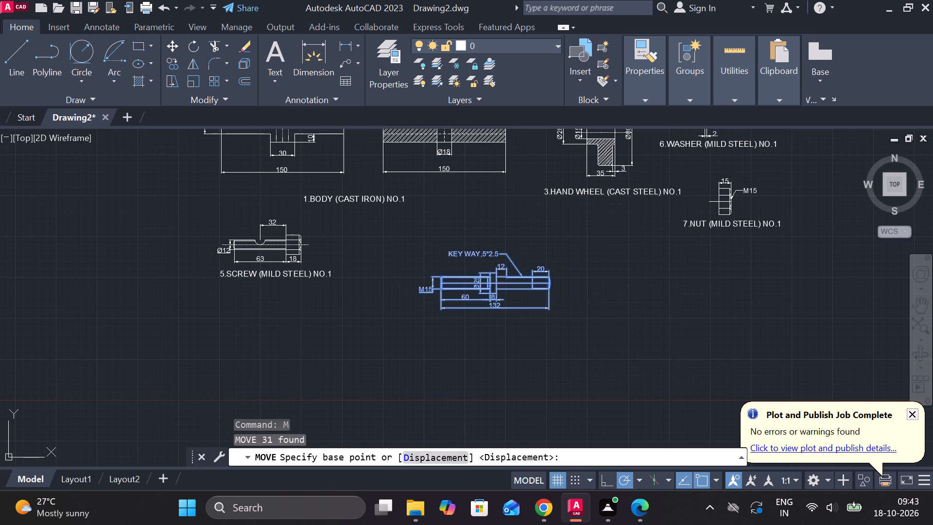
{"action": "left_click", "coordinate": [613, 293]}
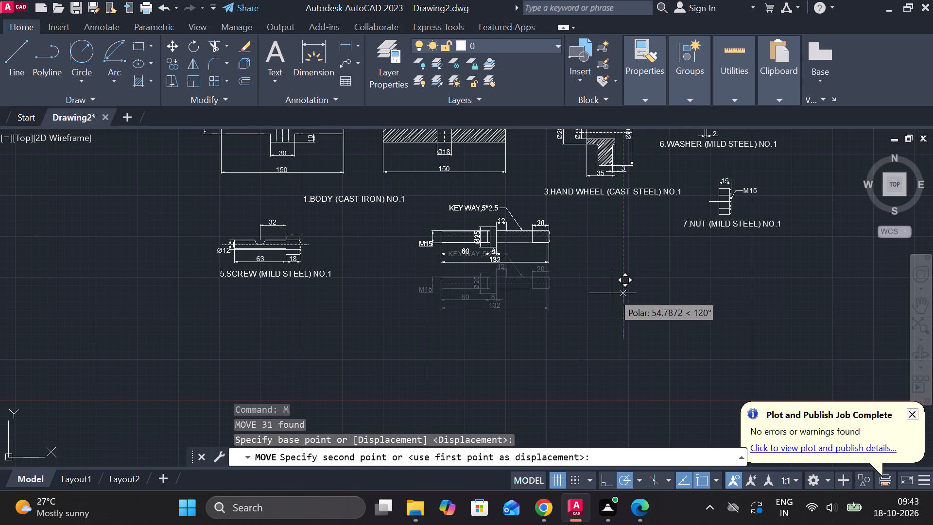
Copy the "7.NUT (MILD STEEL) NO.1" title and place the copy just beneath the keyed shaft's 132 overall dimension.
{"action": "scroll", "coordinate": [459, 272], "scroll_direction": "up", "scroll_amount": 1}
{"action": "middle_click_drag", "start_coordinate": [466, 284], "coordinate": [465, 294]}
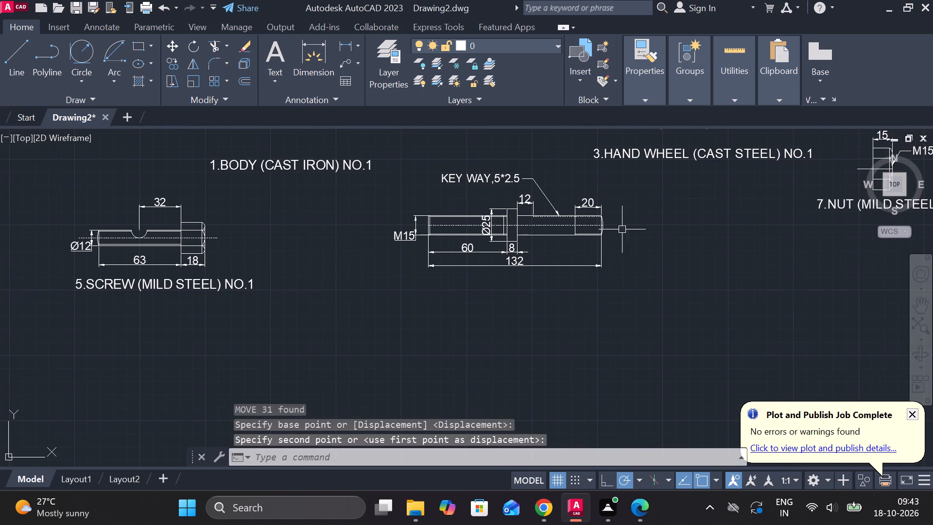
{"action": "middle_click_drag", "start_coordinate": [735, 230], "coordinate": [594, 278]}
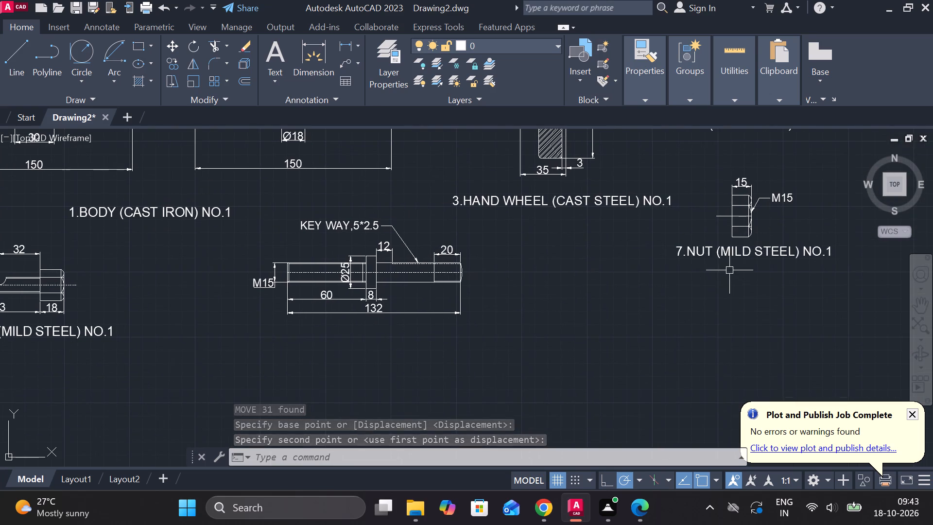
{"action": "left_click", "coordinate": [727, 250]}
{"action": "key", "text": "ctrl+c"}
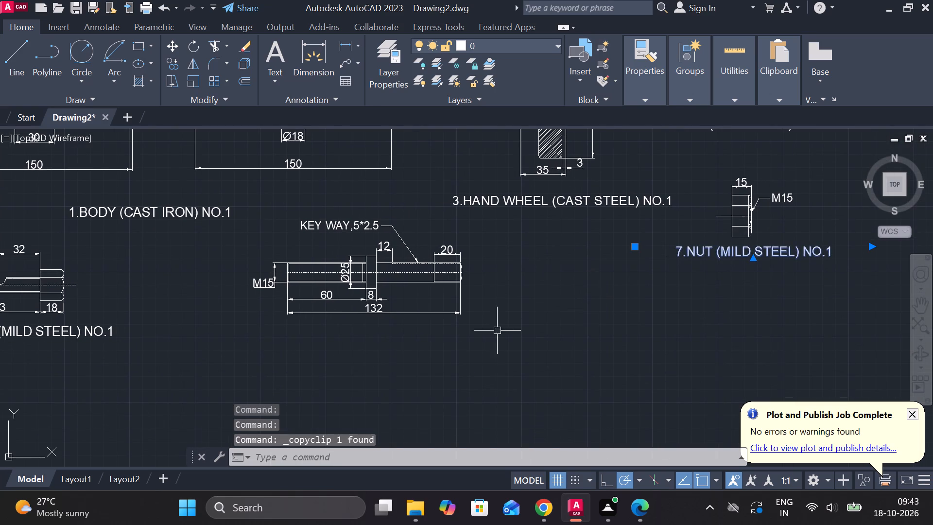
{"action": "key", "text": "ctrl+v"}
{"action": "middle_click_drag", "start_coordinate": [327, 356], "coordinate": [417, 355]}
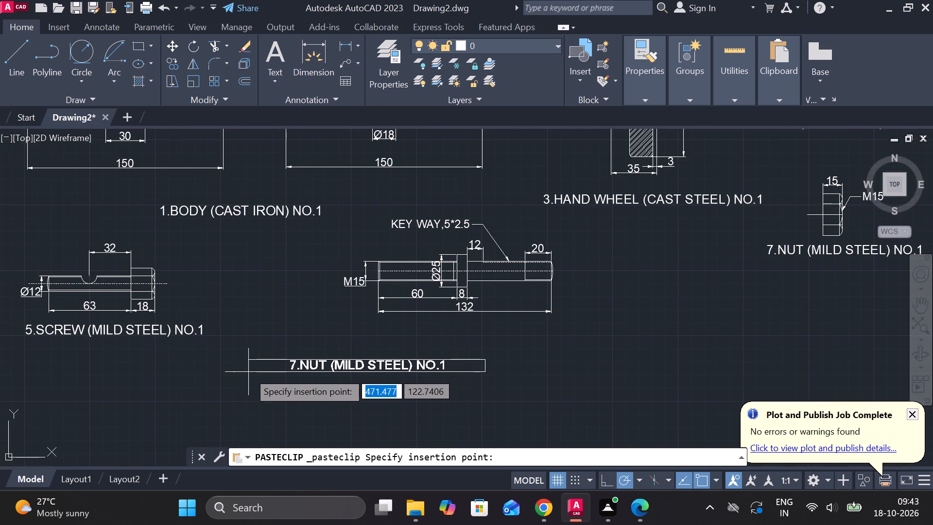
{"action": "scroll", "coordinate": [261, 374], "scroll_direction": "up", "scroll_amount": 2}
{"action": "middle_click_drag", "start_coordinate": [435, 326], "coordinate": [145, 391]}
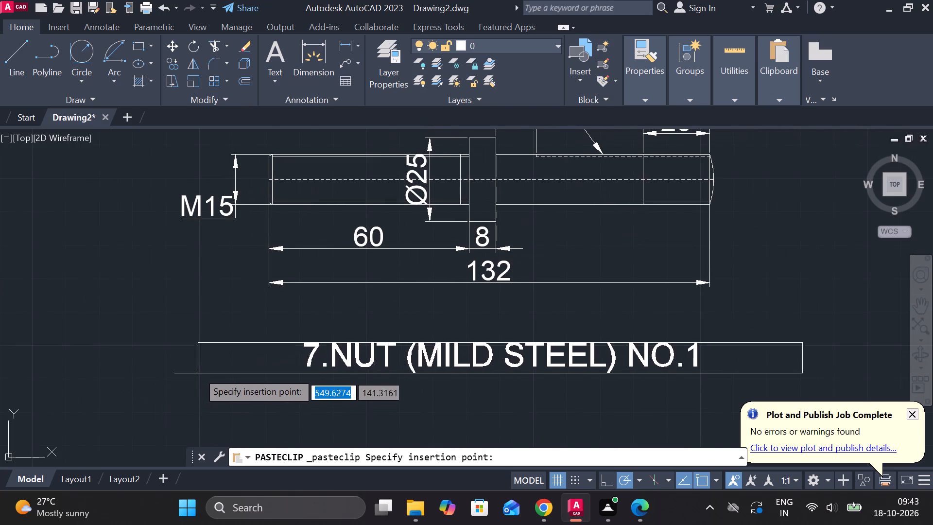
{"action": "scroll", "coordinate": [181, 356], "scroll_direction": "down", "scroll_amount": 2}
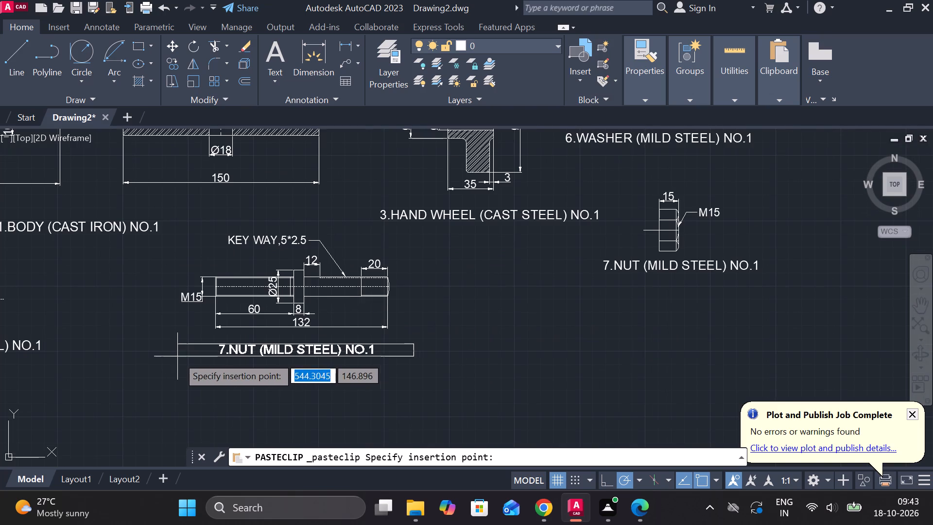
{"action": "middle_click_drag", "start_coordinate": [177, 356], "coordinate": [209, 364]}
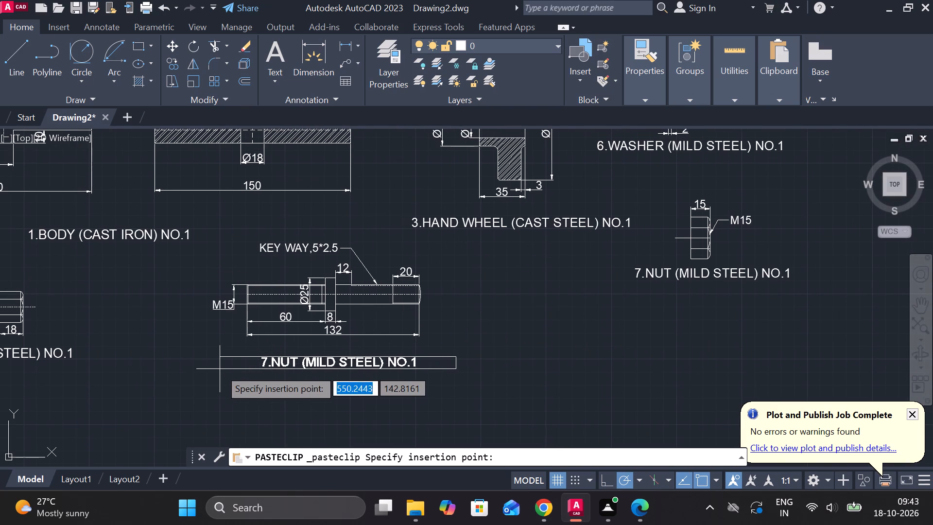
{"action": "left_click", "coordinate": [211, 367]}
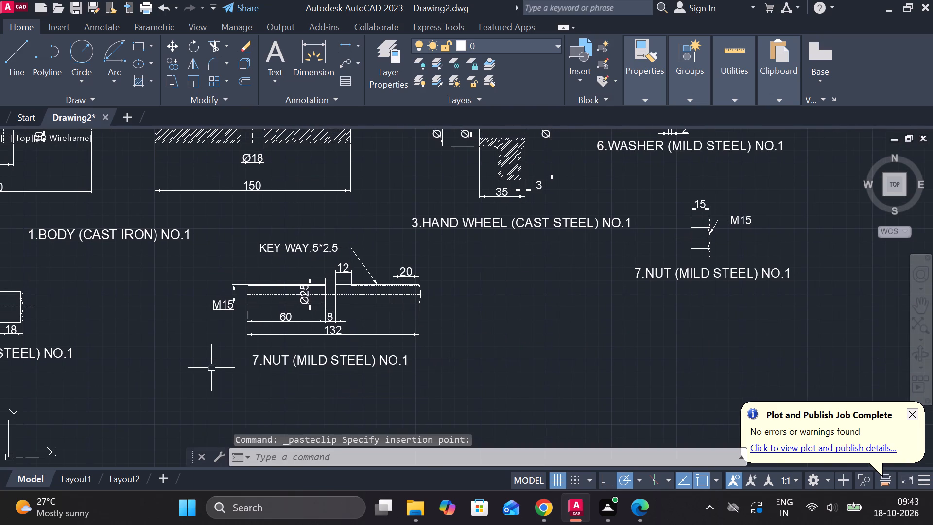
Edit the copied title under the keyed shaft to read "8.KEY (MILD STEEL) NO.1".
{"action": "scroll", "coordinate": [238, 377], "scroll_direction": "up", "scroll_amount": 1}
{"action": "double_click", "coordinate": [307, 353]}
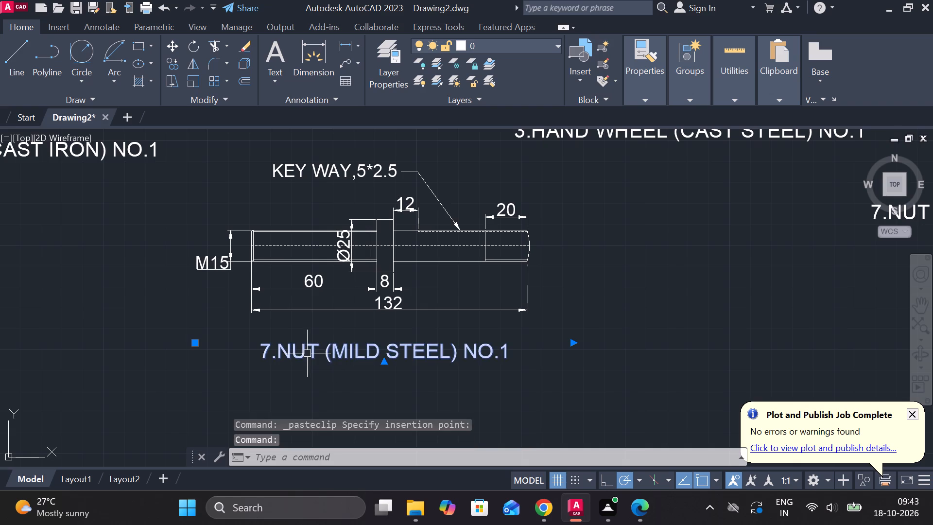
{"action": "left_click", "coordinate": [325, 356]}
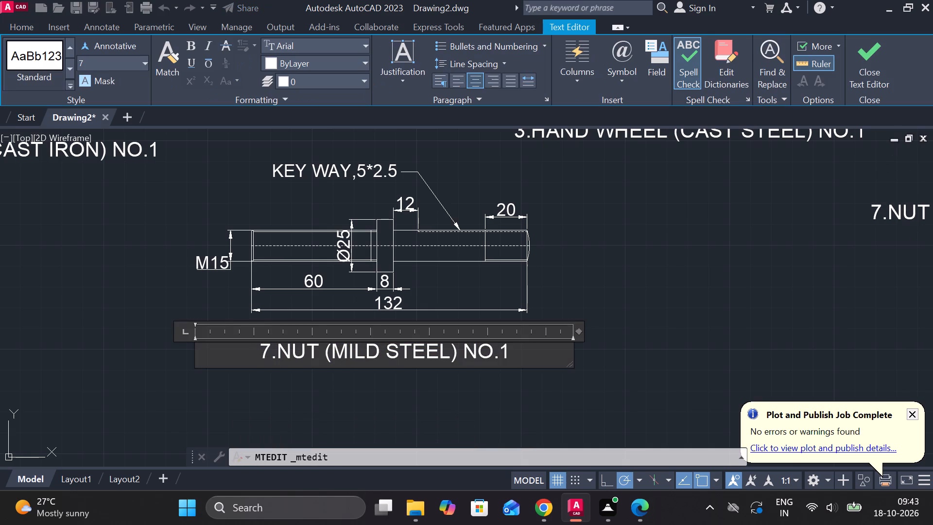
{"action": "key", "text": "BackSpace"}
{"action": "key", "text": "BackSpace"}
{"action": "key", "text": "BackSpace"}
{"action": "key", "text": "BackSpace"}
{"action": "type", "text": "KEY"}
{"action": "key", "text": "space"}
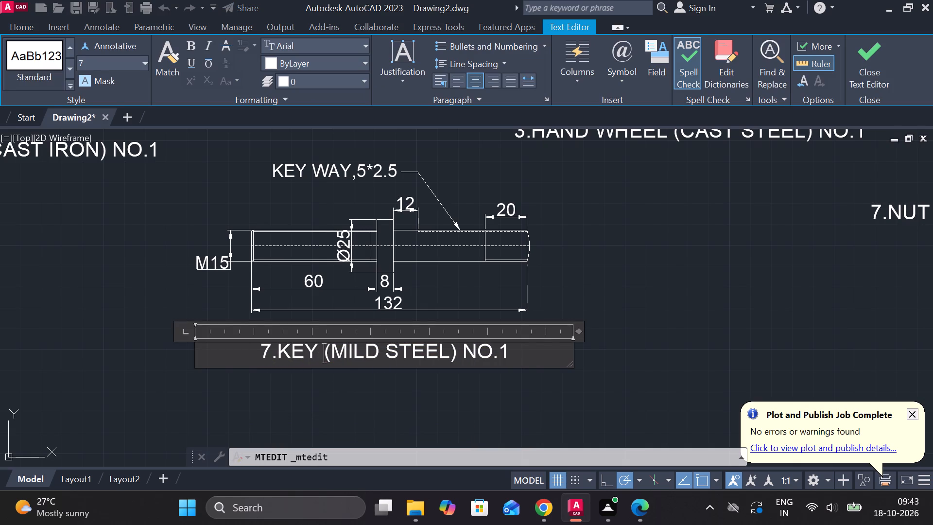
{"action": "left_click", "coordinate": [273, 361]}
{"action": "key", "text": "BackSpace"}
{"action": "key", "text": "8"}
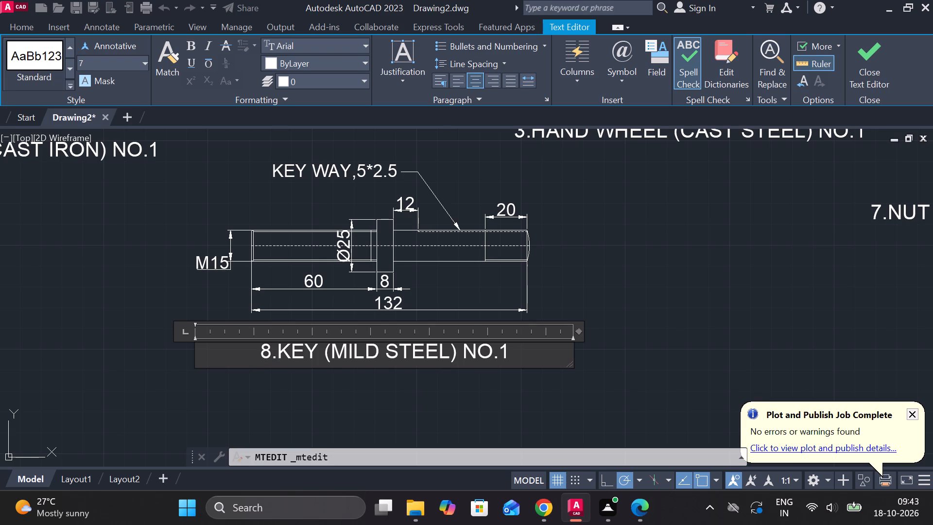
{"action": "left_click", "coordinate": [877, 63]}
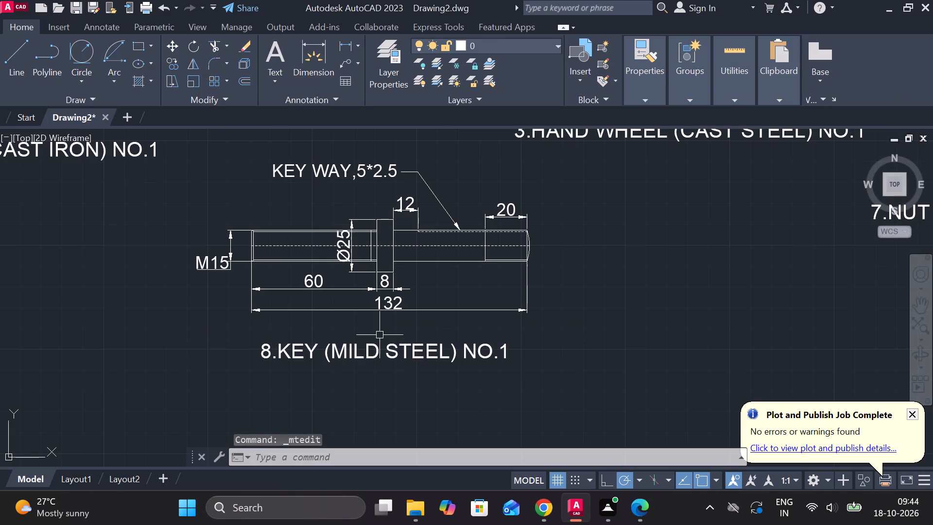
Copy the "8.KEY (MILD STEEL) NO.1" title into the empty space between the keyed shaft and the nut, below the hand wheel title.
{"action": "scroll", "coordinate": [380, 337], "scroll_direction": "down", "scroll_amount": 4}
{"action": "scroll", "coordinate": [416, 342], "scroll_direction": "up", "scroll_amount": 1}
{"action": "middle_click_drag", "start_coordinate": [439, 348], "coordinate": [499, 366]}
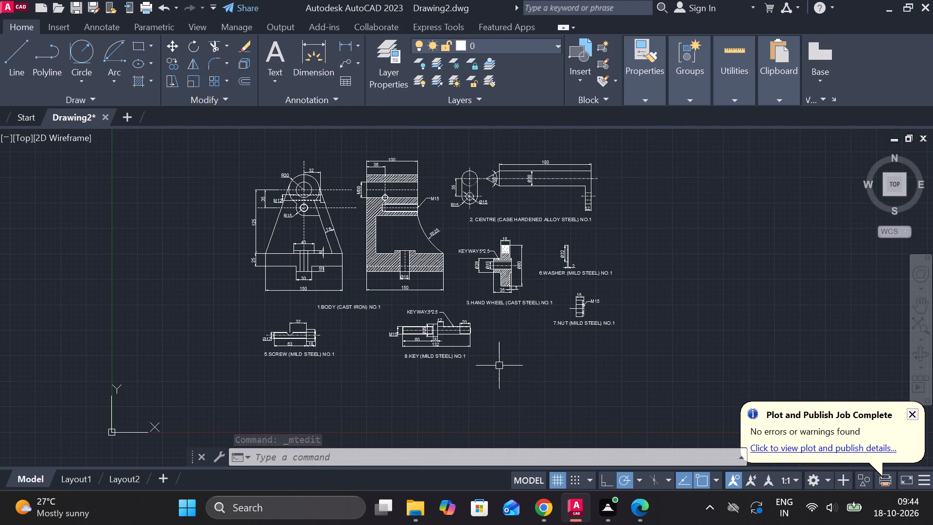
{"action": "scroll", "coordinate": [497, 364], "scroll_direction": "up", "scroll_amount": 1}
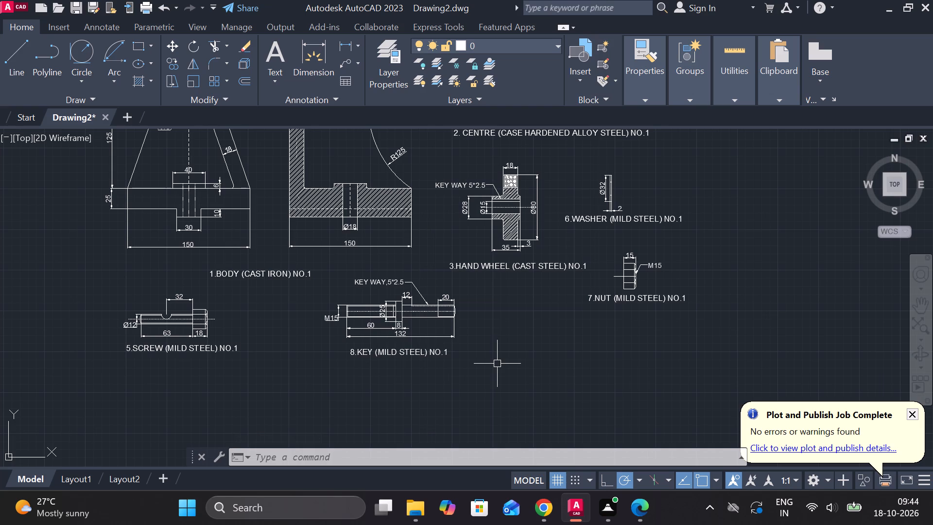
{"action": "scroll", "coordinate": [385, 376], "scroll_direction": "up", "scroll_amount": 3}
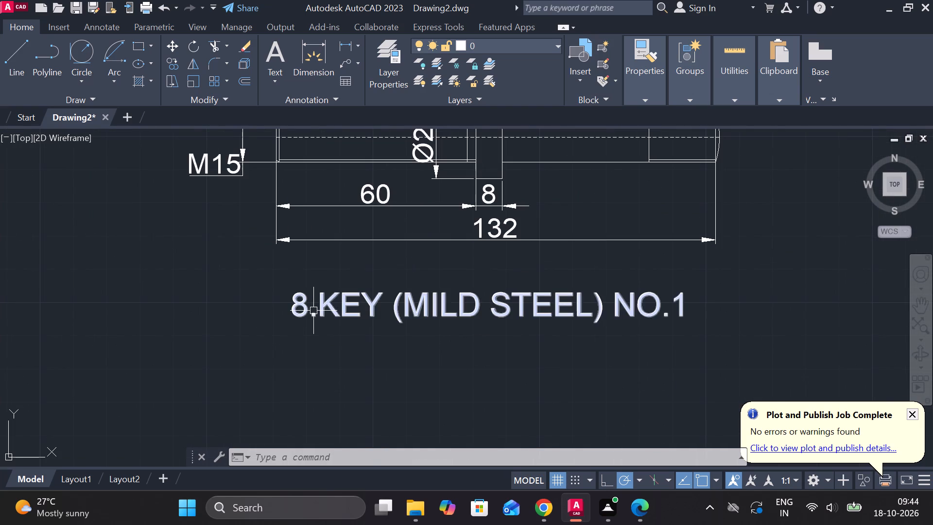
{"action": "left_click", "coordinate": [357, 311]}
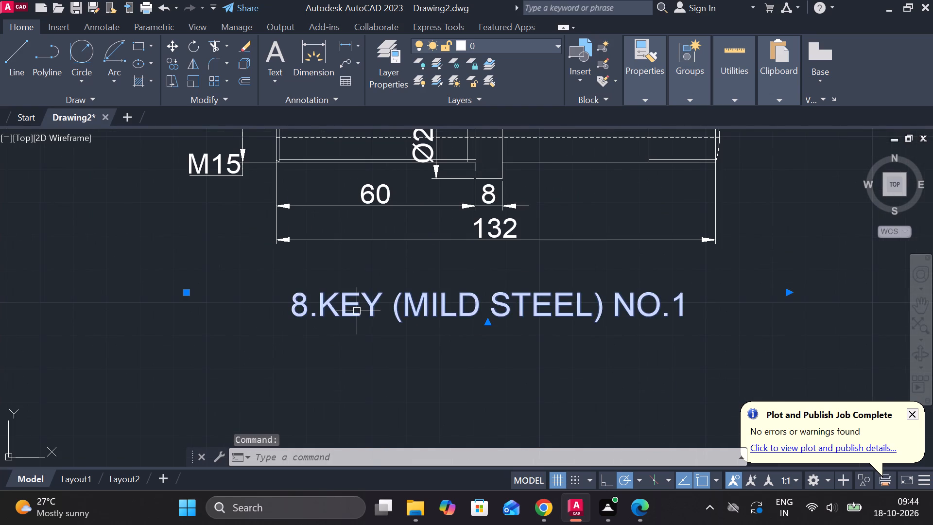
{"action": "key", "text": "ctrl+c"}
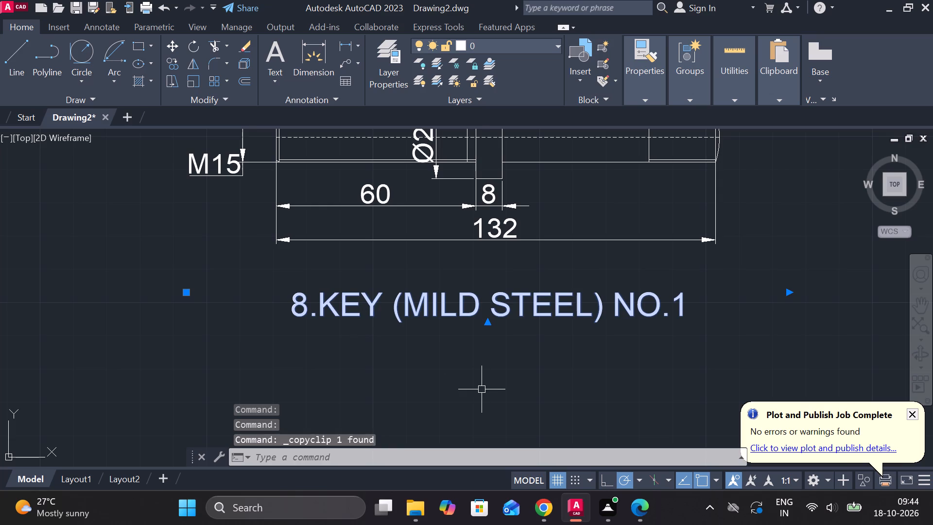
{"action": "key", "text": "ctrl+v"}
{"action": "scroll", "coordinate": [481, 389], "scroll_direction": "down", "scroll_amount": 2}
{"action": "middle_click_drag", "start_coordinate": [476, 389], "coordinate": [302, 368]}
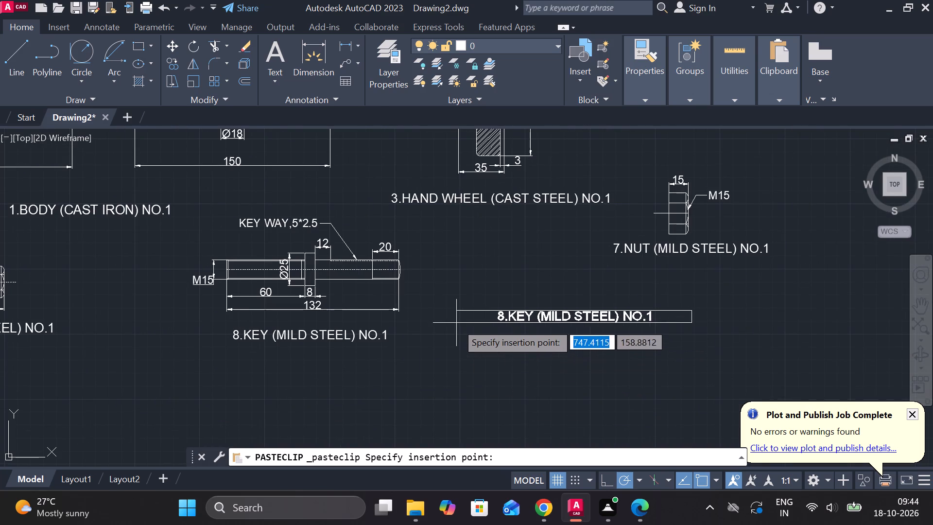
{"action": "left_click", "coordinate": [432, 303]}
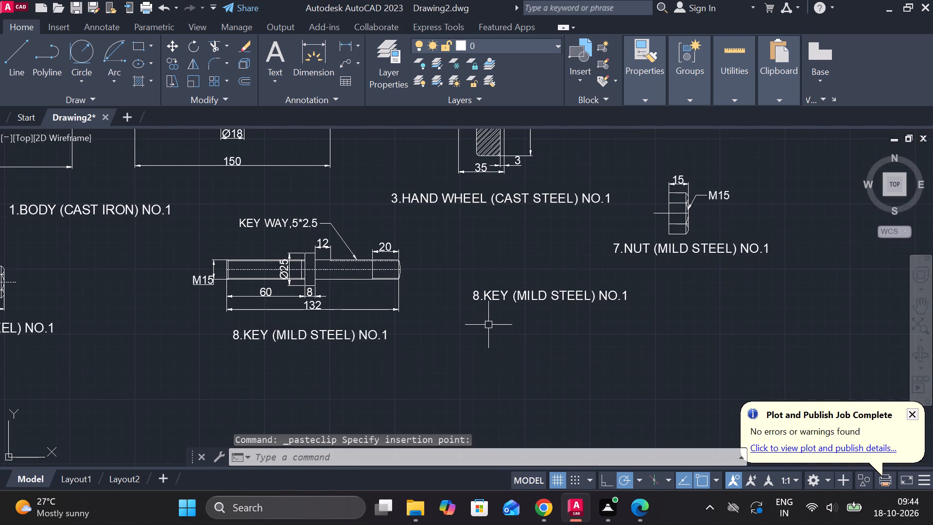
Edit the title directly under the keyed shaft to read "8.SCREW (MILD STEEL) NO.1".
{"action": "double_click", "coordinate": [335, 334]}
{"action": "scroll", "coordinate": [335, 334], "scroll_direction": "up", "scroll_amount": 1}
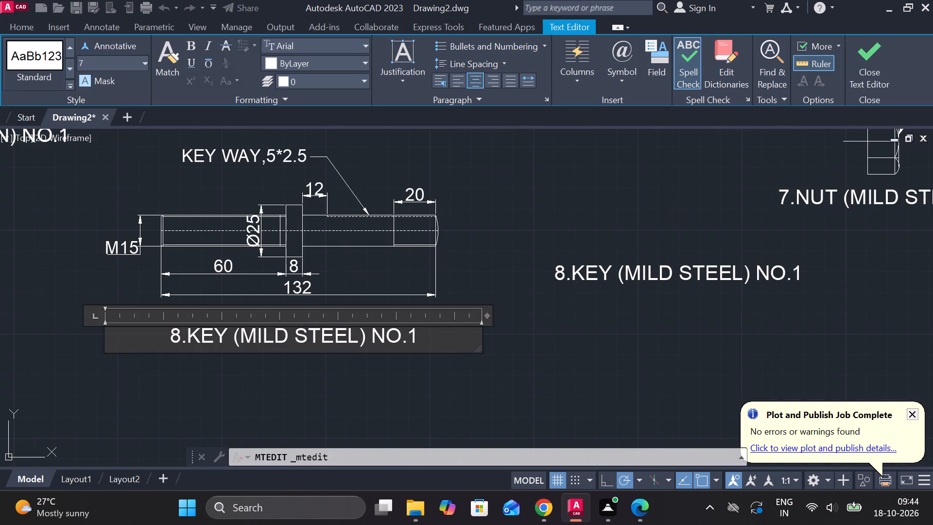
{"action": "middle_click_drag", "start_coordinate": [379, 339], "coordinate": [462, 351]}
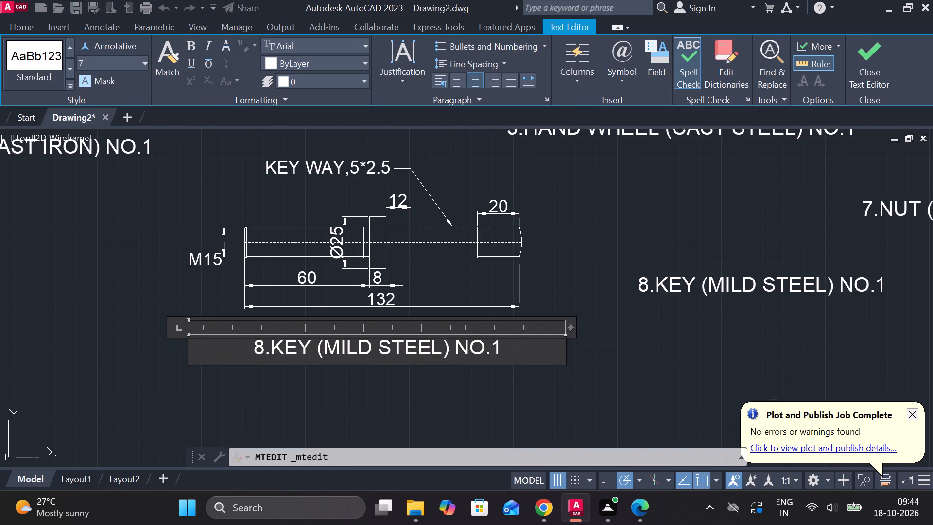
{"action": "left_click", "coordinate": [452, 345]}
{"action": "left_click", "coordinate": [308, 349]}
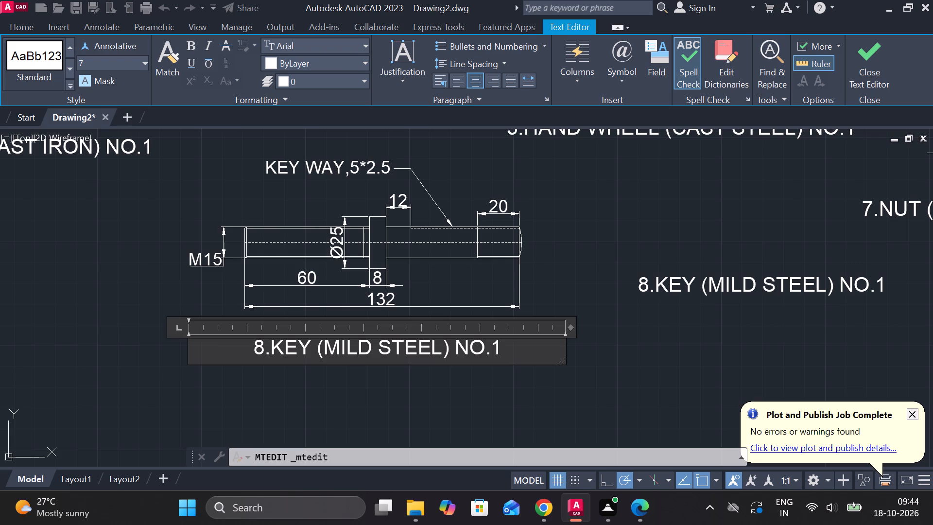
{"action": "key", "text": "BackSpace"}
{"action": "key", "text": "BackSpace"}
{"action": "key", "text": "BackSpace"}
{"action": "type", "text": "SCREW"}
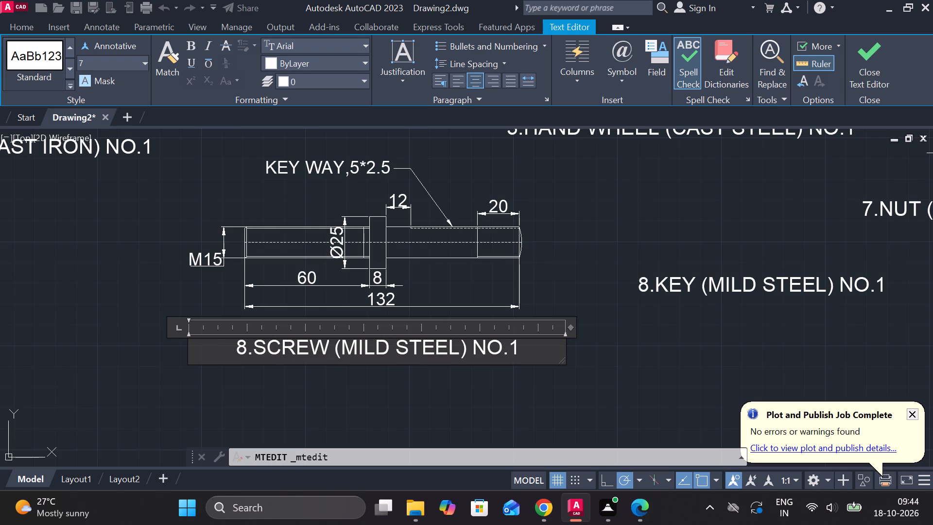
{"action": "left_click", "coordinate": [458, 347]}
{"action": "key", "text": "BackSpace"}
{"action": "key", "text": "BackSpace"}
{"action": "key", "text": "BackSpace"}
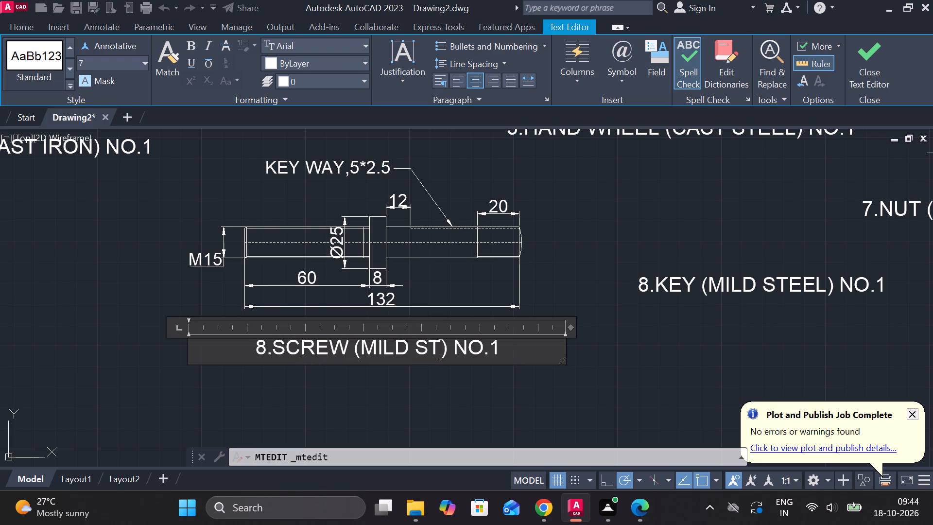
{"action": "key", "text": "BackSpace"}
{"action": "key", "text": "BackSpace"}
{"action": "key", "text": "BackSpace"}
{"action": "key", "text": "BackSpace"}
{"action": "key", "text": "BackSpace"}
{"action": "key", "text": "BackSpace"}
{"action": "key", "text": "BackSpace"}
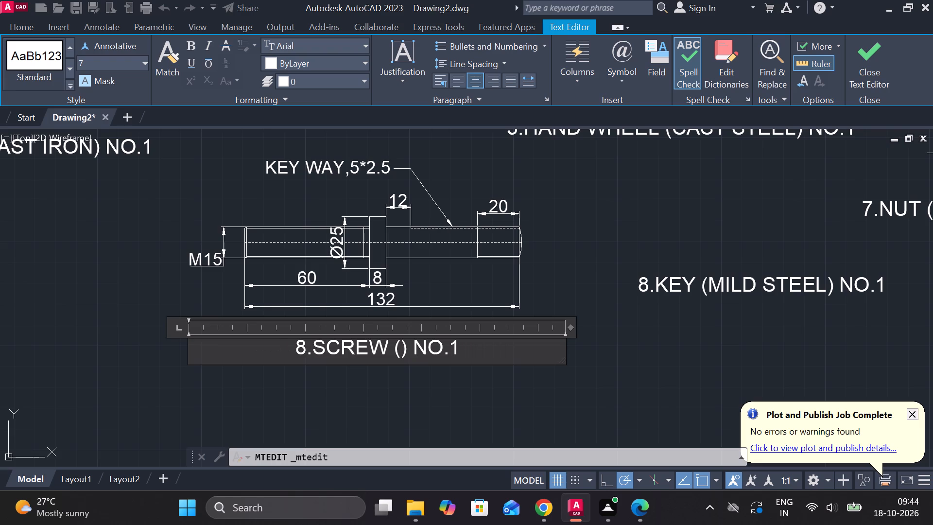
{"action": "type", "text": "MI"}
{"action": "type", "text": "LD STEEL"}
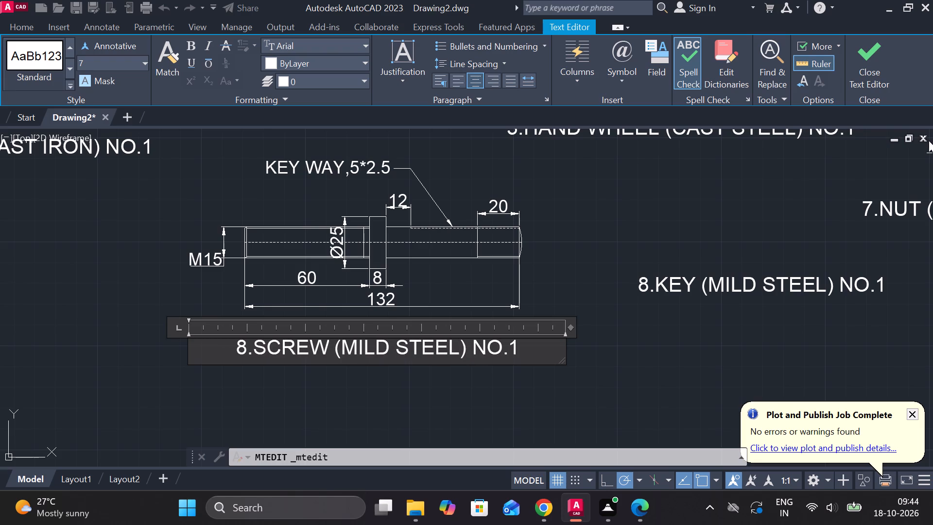
{"action": "left_click", "coordinate": [869, 65]}
Above the separate key title, draw a horizontal line 35 long with a 5-long vertical line rising from its end nearer the nut.
{"action": "middle_click_drag", "start_coordinate": [762, 192], "coordinate": [642, 223]}
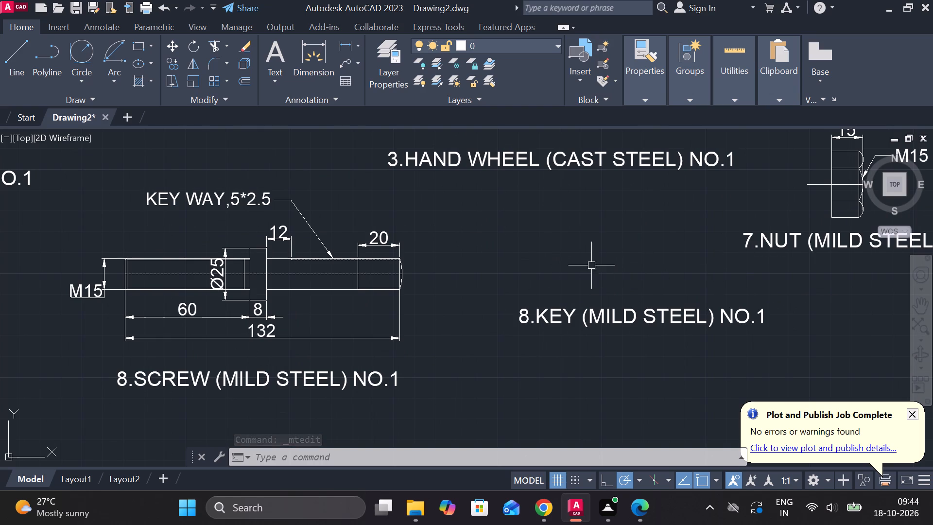
{"action": "key", "text": "l"}
{"action": "key", "text": "Return"}
{"action": "left_click", "coordinate": [492, 257]}
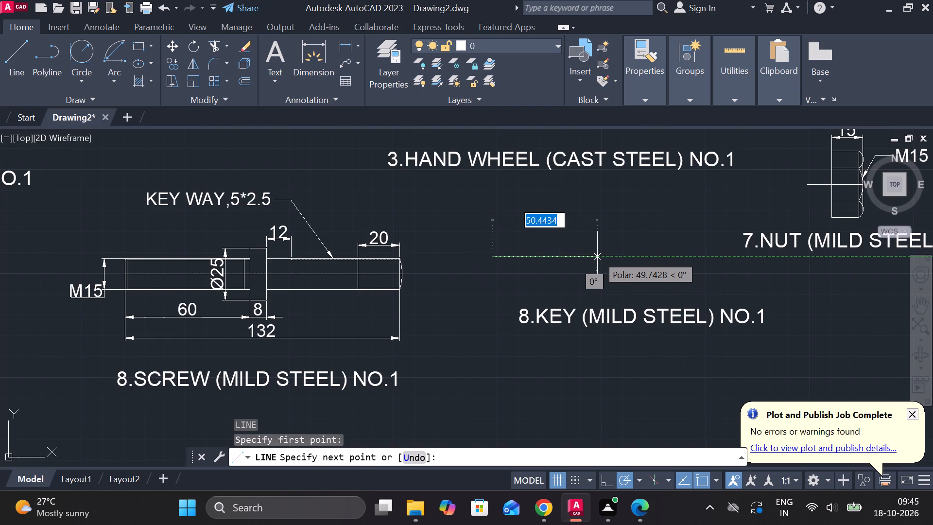
{"action": "type", "text": "35"}
{"action": "key", "text": "space"}
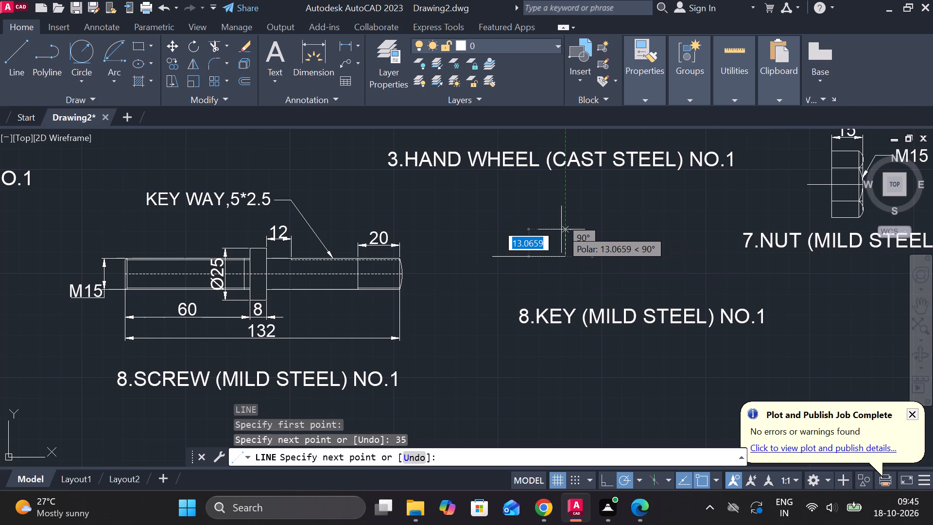
{"action": "type", "text": "5"}
{"action": "key", "text": "space"}
{"action": "scroll", "coordinate": [539, 239], "scroll_direction": "up", "scroll_amount": 2}
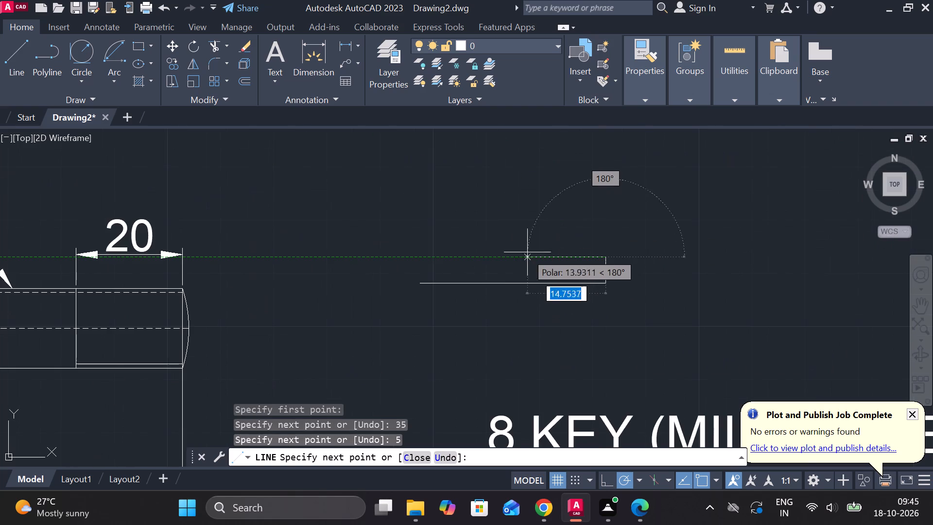
{"action": "key", "text": "Escape"}
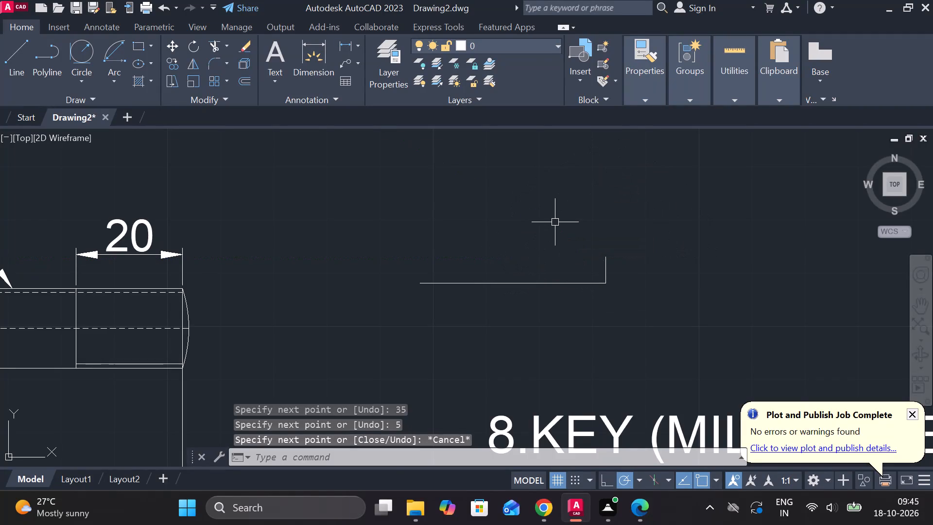
Close the key profile with a 4-long vertical line at its open end and a sloping line to the 5-long end.
{"action": "key", "text": "l"}
{"action": "key", "text": "Return"}
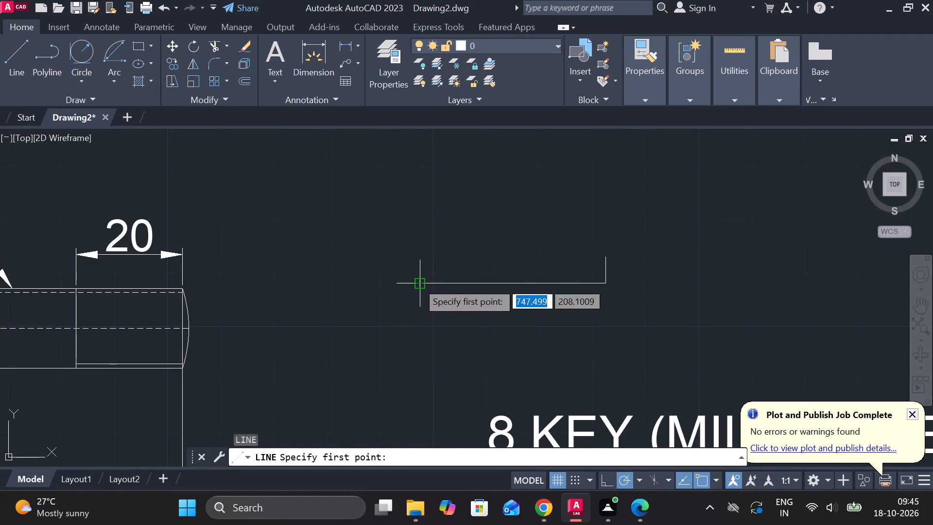
{"action": "left_click", "coordinate": [417, 282]}
{"action": "type", "text": "4"}
{"action": "key", "text": "space"}
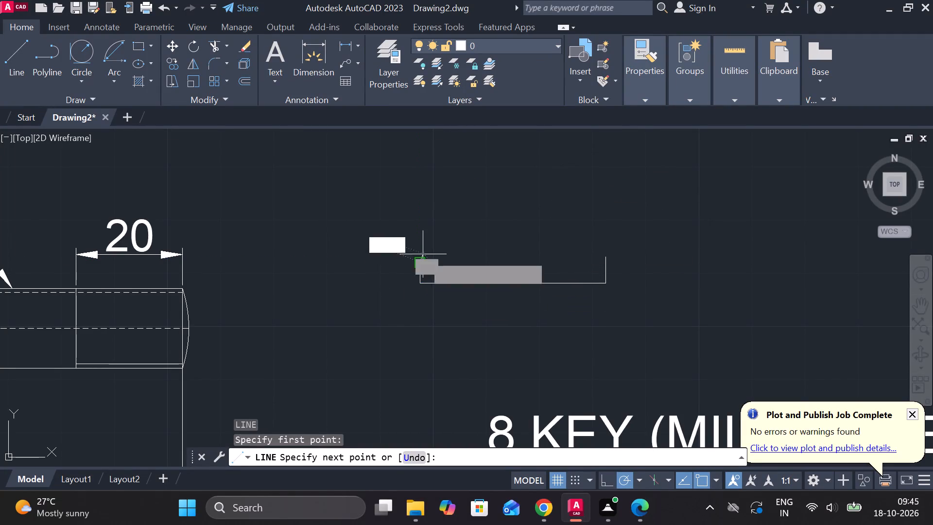
{"action": "scroll", "coordinate": [610, 255], "scroll_direction": "up", "scroll_amount": 2}
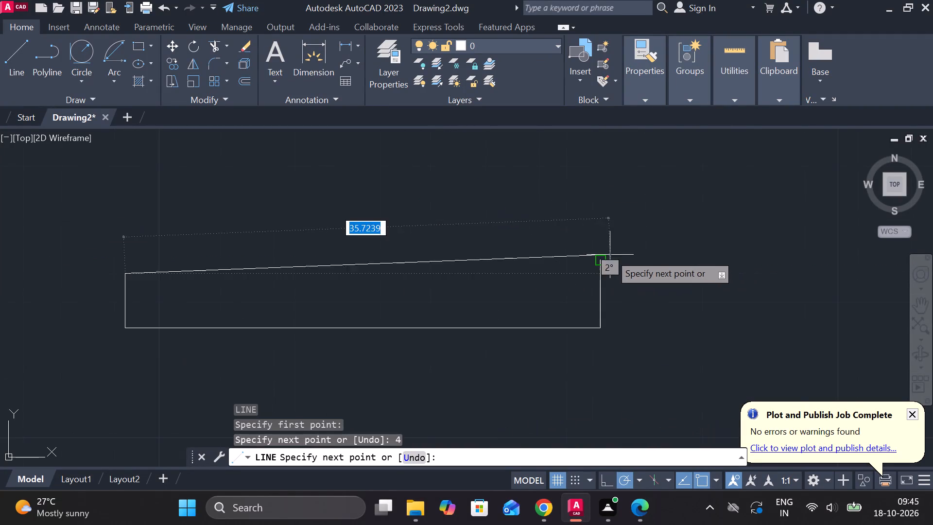
{"action": "left_click", "coordinate": [603, 262]}
{"action": "scroll", "coordinate": [644, 252], "scroll_direction": "down", "scroll_amount": 2}
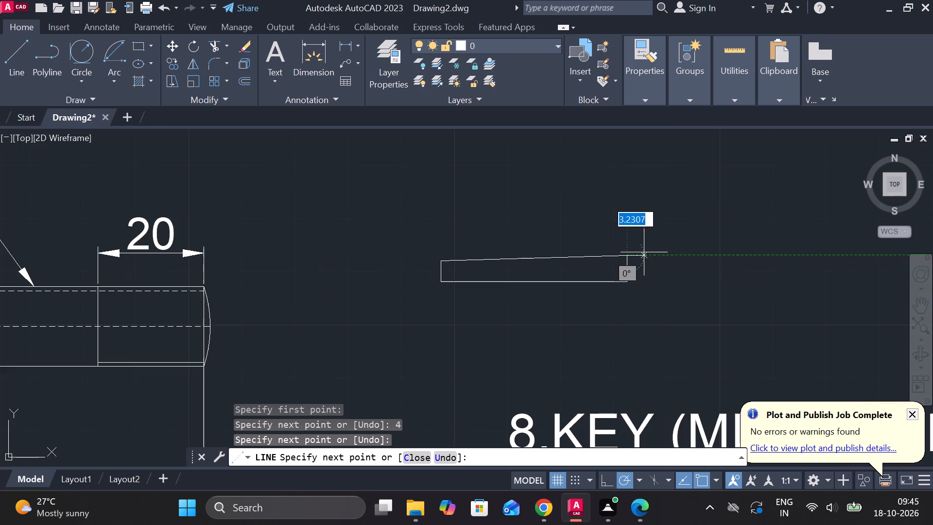
{"action": "key", "text": "Escape"}
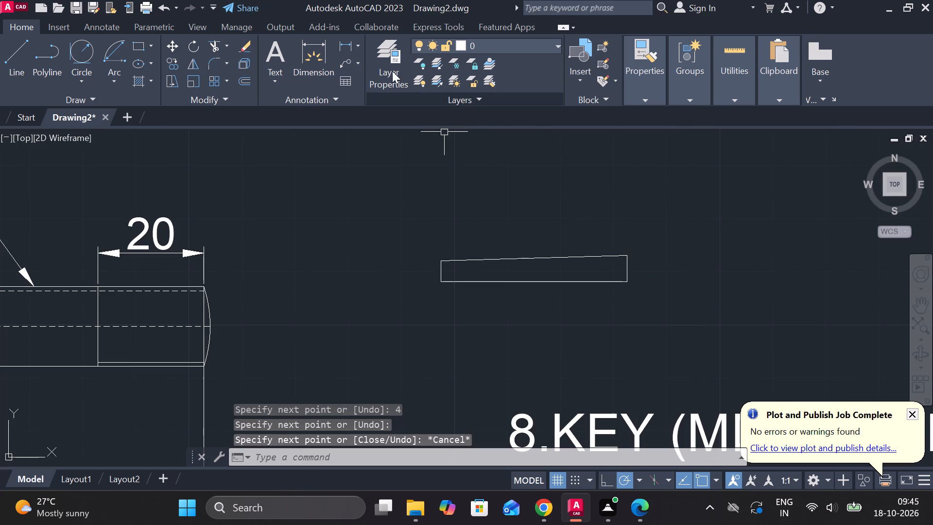
Draw a 5 by 5 square end view beside the taller end of the key profile, level with its base.
{"action": "middle_click_drag", "start_coordinate": [464, 155], "coordinate": [368, 155]}
{"action": "key", "text": "l"}
{"action": "key", "text": "Return"}
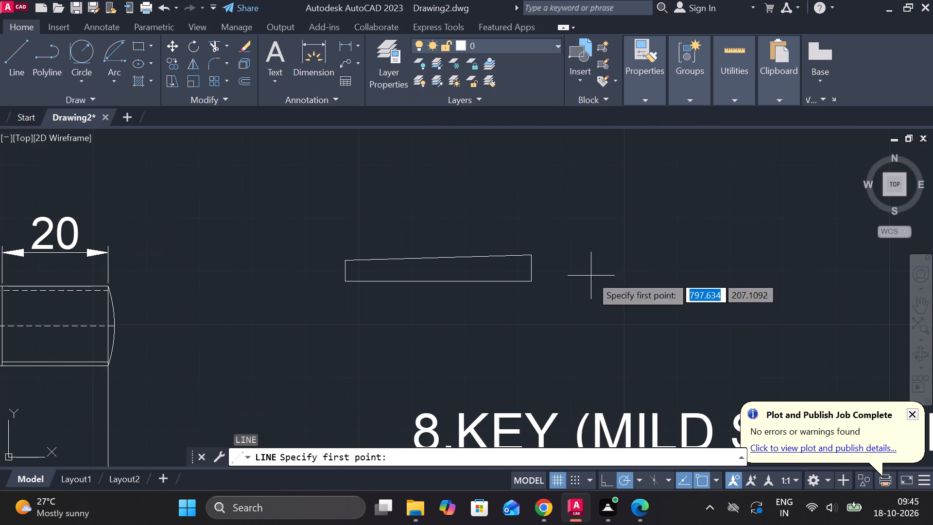
{"action": "left_click", "coordinate": [557, 257]}
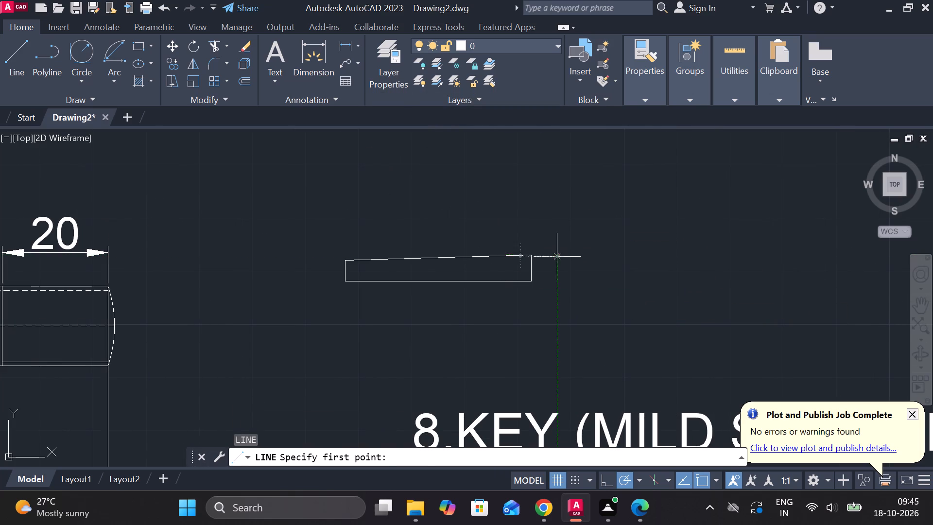
{"action": "left_click", "coordinate": [557, 287]}
{"action": "type", "text": "5"}
{"action": "key", "text": "space"}
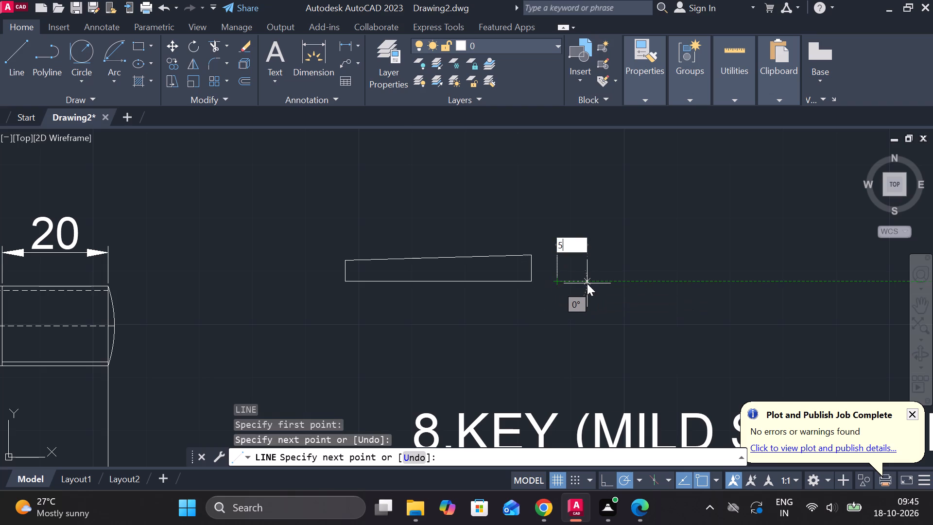
{"action": "type", "text": "5"}
{"action": "key", "text": "space"}
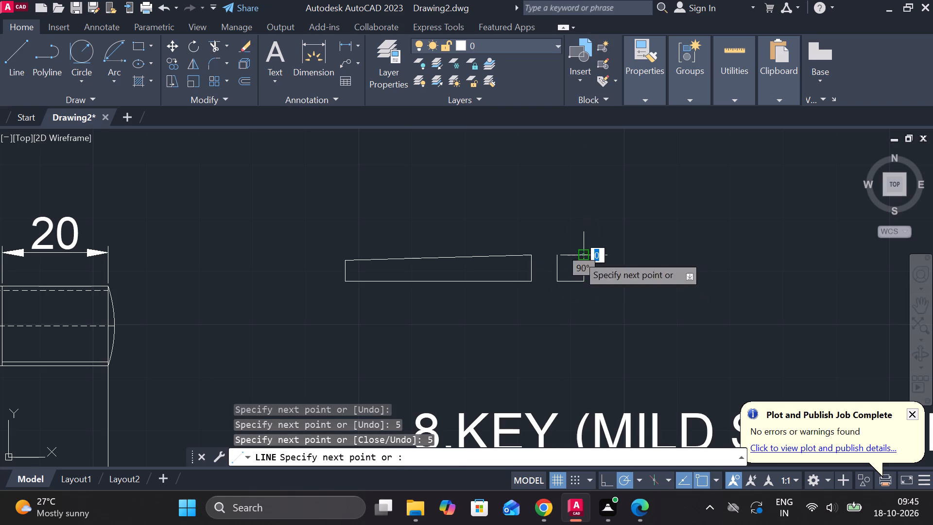
{"action": "left_click", "coordinate": [559, 256]}
{"action": "key", "text": "Escape"}
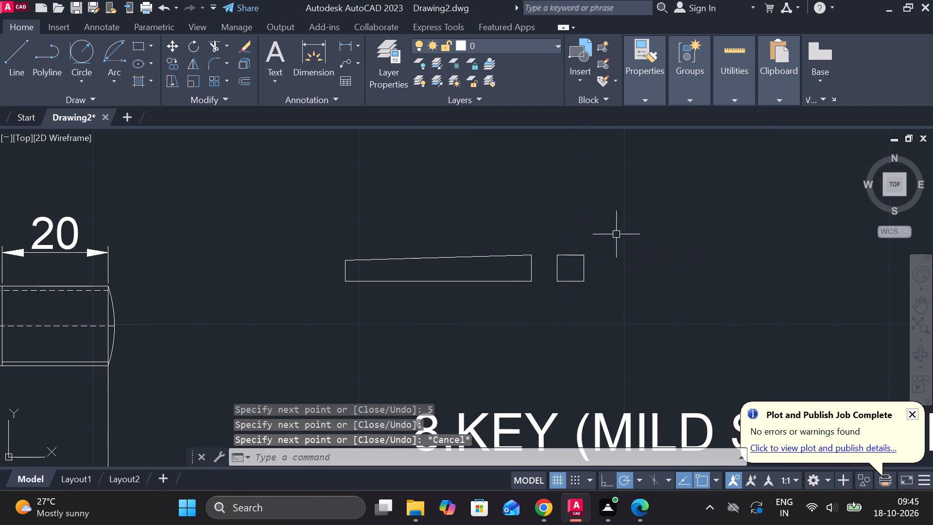
Offset the top edge of the square end view by 1 towards its inside.
{"action": "scroll", "coordinate": [590, 244], "scroll_direction": "up", "scroll_amount": 2}
{"action": "left_click", "coordinate": [553, 273]}
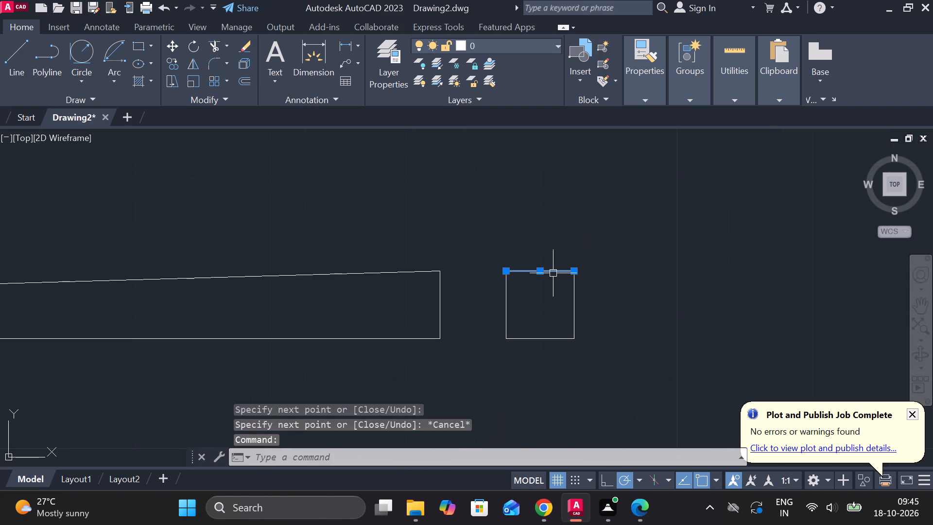
{"action": "key", "text": "0"}
{"action": "key", "text": "BackSpace"}
{"action": "key", "text": "o"}
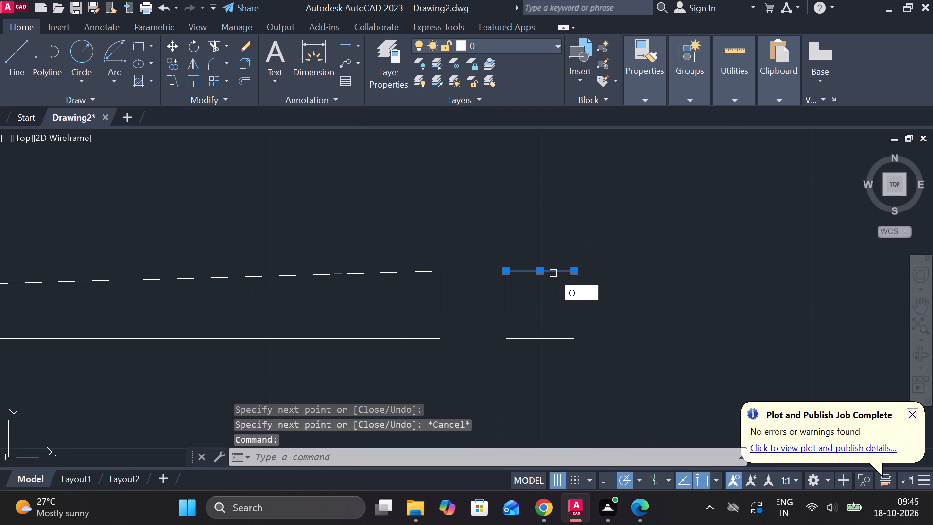
{"action": "key", "text": "Return"}
{"action": "key", "text": "Return"}
{"action": "key", "text": "1"}
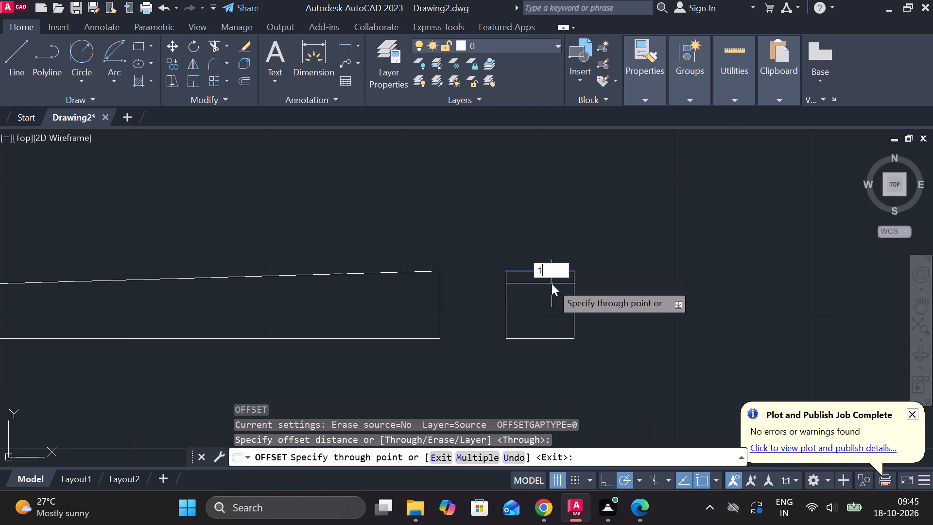
{"action": "key", "text": "Return"}
Add linear dimensions for the square end view's width above it and its full height on the side away from the profile.
{"action": "left_click", "coordinate": [339, 52]}
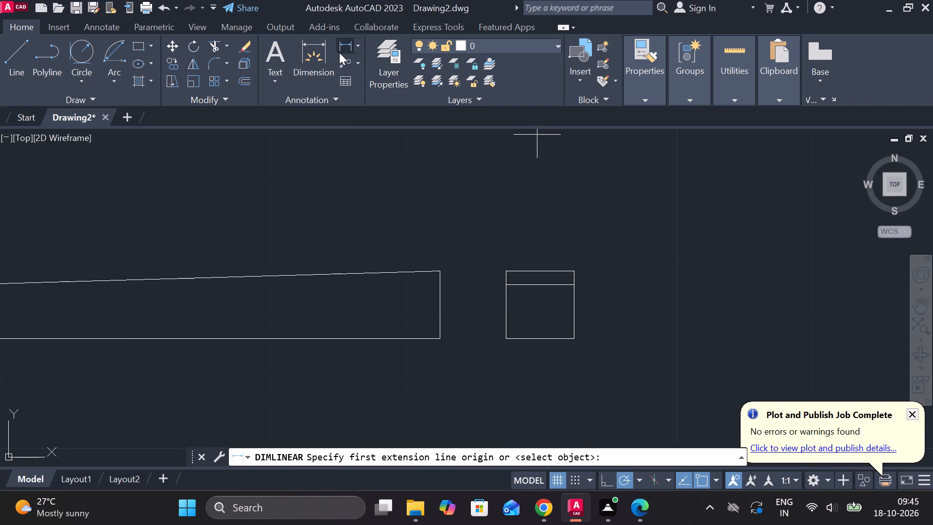
{"action": "left_click", "coordinate": [502, 271]}
{"action": "left_click", "coordinate": [576, 274]}
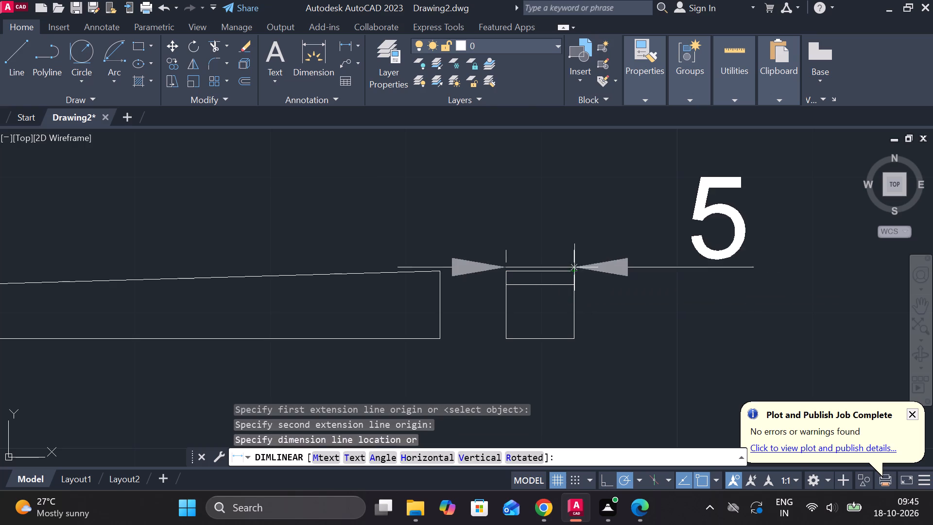
{"action": "left_click", "coordinate": [565, 217]}
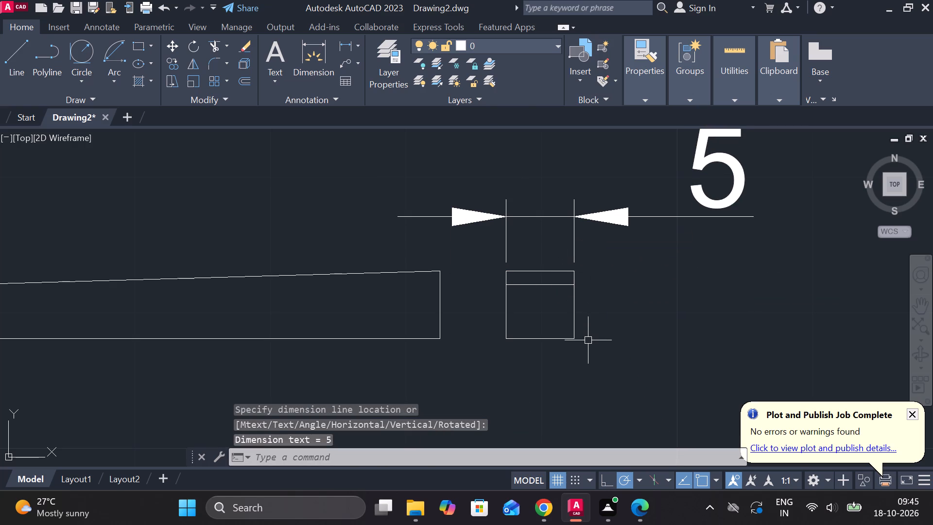
{"action": "key", "text": "space"}
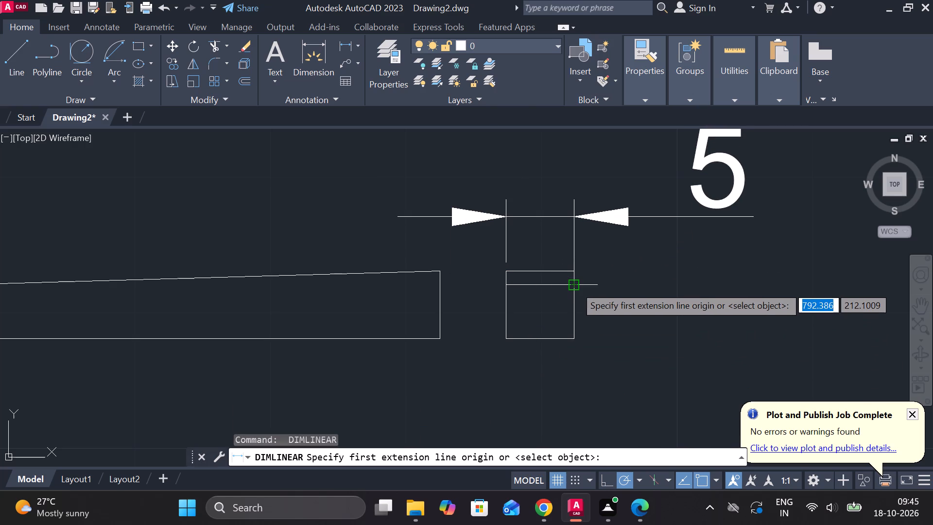
{"action": "left_click", "coordinate": [576, 276]}
{"action": "left_click", "coordinate": [578, 333]}
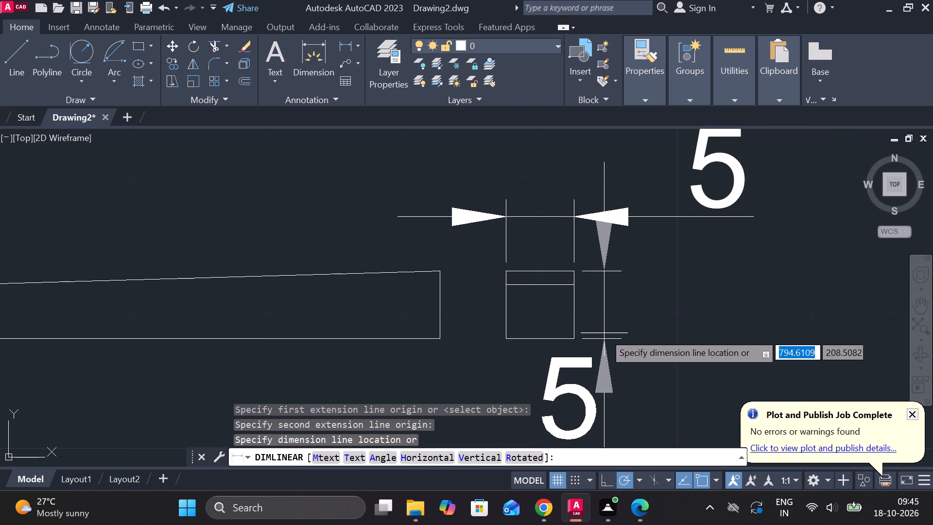
{"action": "left_click", "coordinate": [652, 328]}
Add a linear dimension for the key profile's length below its base line.
{"action": "scroll", "coordinate": [581, 331], "scroll_direction": "down", "scroll_amount": 1}
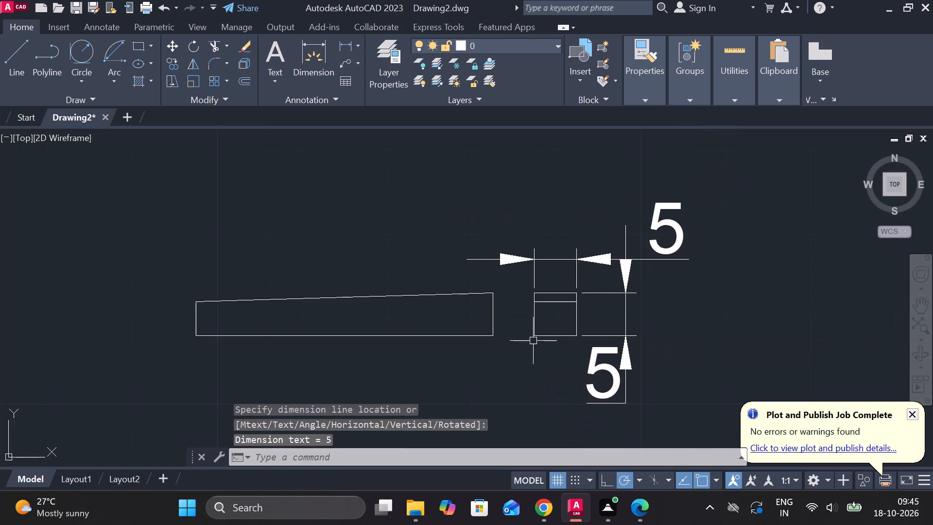
{"action": "middle_click_drag", "start_coordinate": [533, 341], "coordinate": [635, 351]}
{"action": "key", "text": "space"}
{"action": "left_click", "coordinate": [303, 350]}
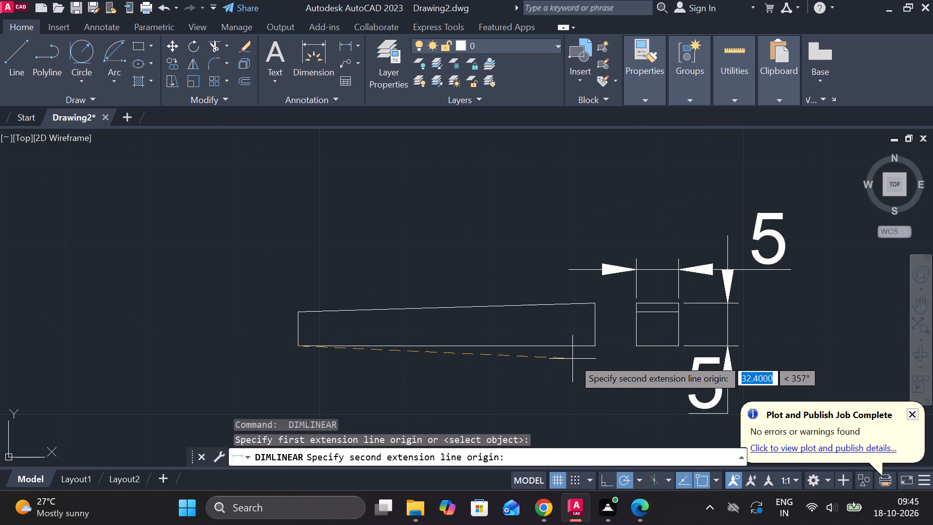
{"action": "left_click", "coordinate": [592, 349]}
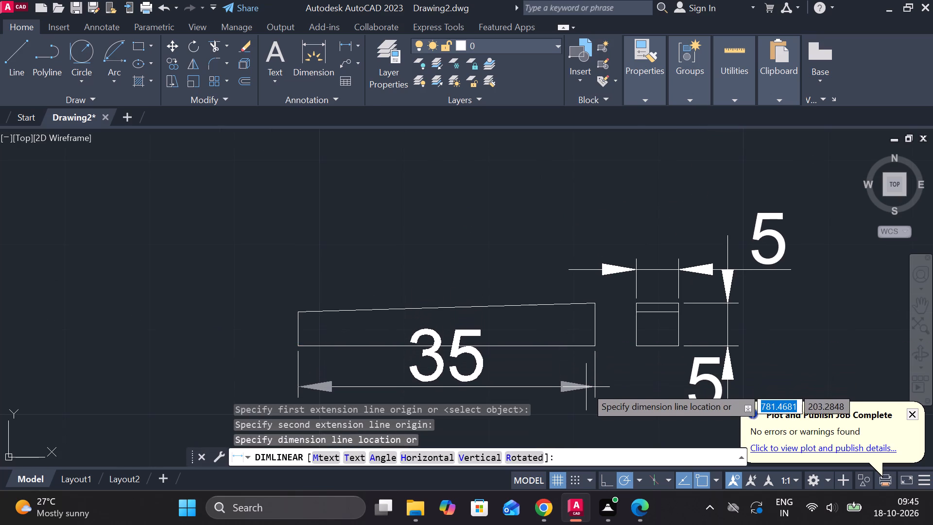
{"action": "left_click", "coordinate": [586, 390]}
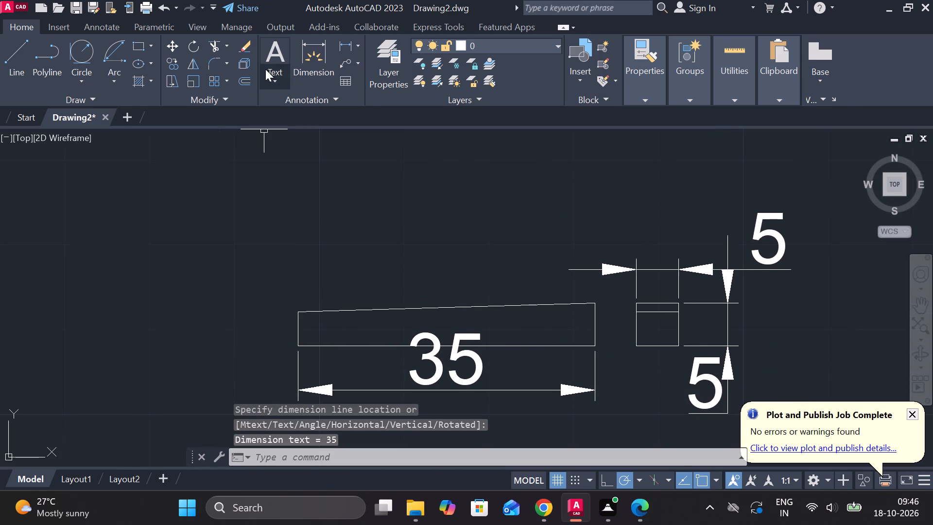
Add a multileader pointing to the key's sloping edge, landing up and to its left, with the text "SLOPE 1:100".
{"action": "left_click", "coordinate": [340, 64]}
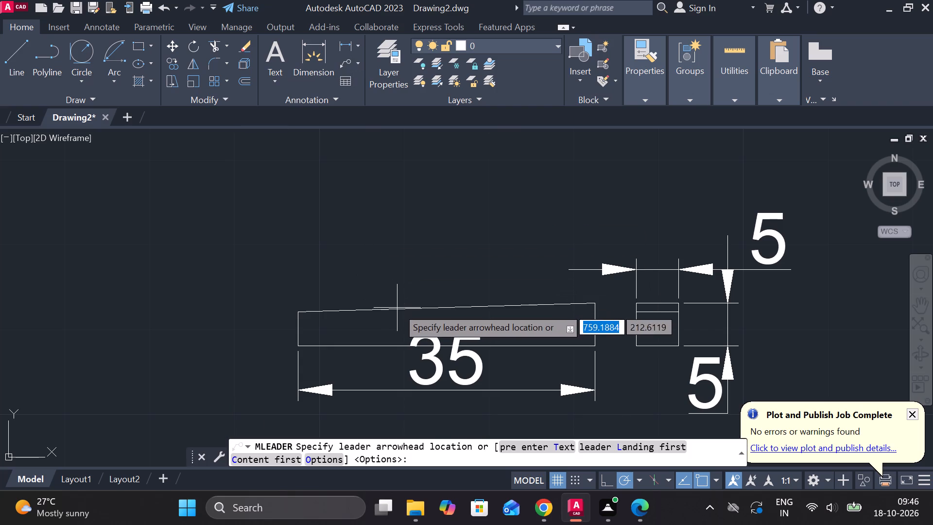
{"action": "left_click", "coordinate": [399, 308]}
{"action": "left_click", "coordinate": [353, 228]}
{"action": "middle_click_drag", "start_coordinate": [328, 236], "coordinate": [355, 242]}
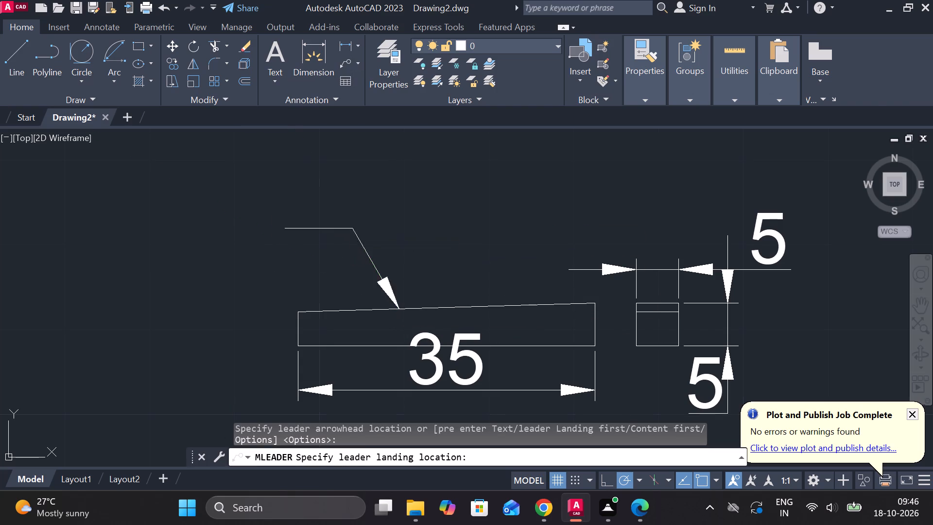
{"action": "middle_click_drag", "start_coordinate": [355, 242], "coordinate": [374, 245]}
{"action": "type", "text": "TAPER"}
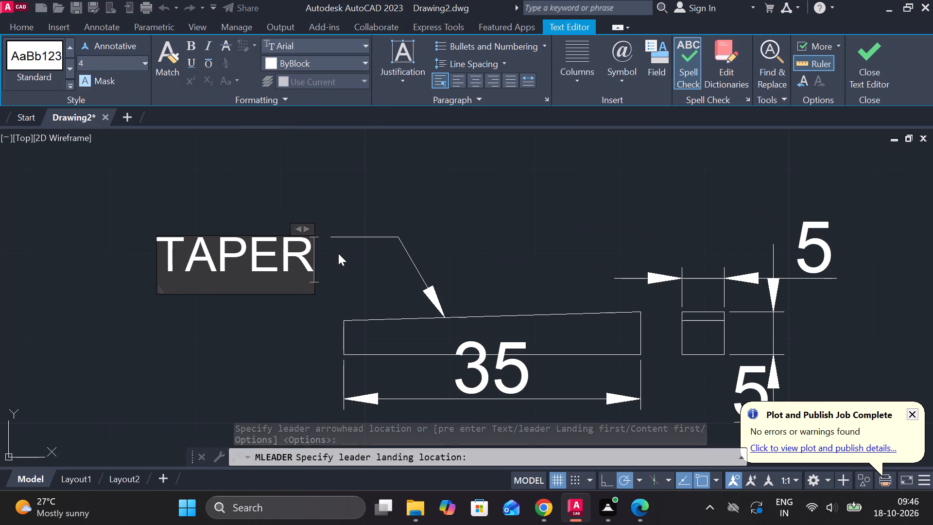
{"action": "key", "text": "BackSpace"}
{"action": "key", "text": "BackSpace"}
{"action": "key", "text": "BackSpace"}
{"action": "key", "text": "BackSpace"}
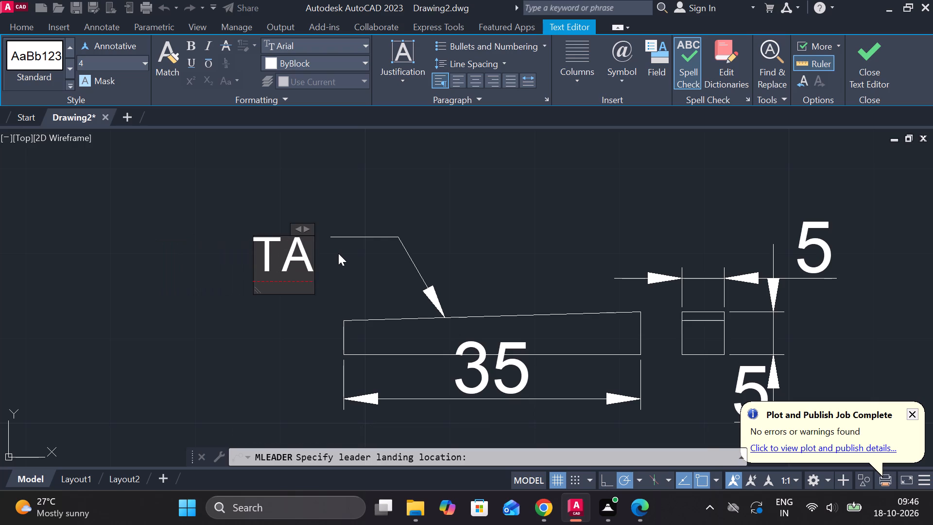
{"action": "key", "text": "BackSpace"}
{"action": "type", "text": "SLOPE"}
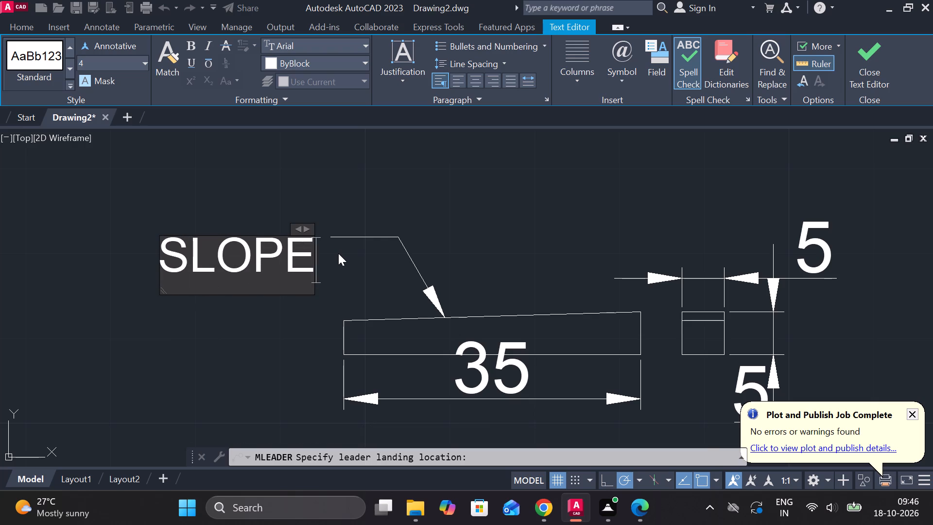
{"action": "key", "text": "space"}
{"action": "type", "text": "1"}
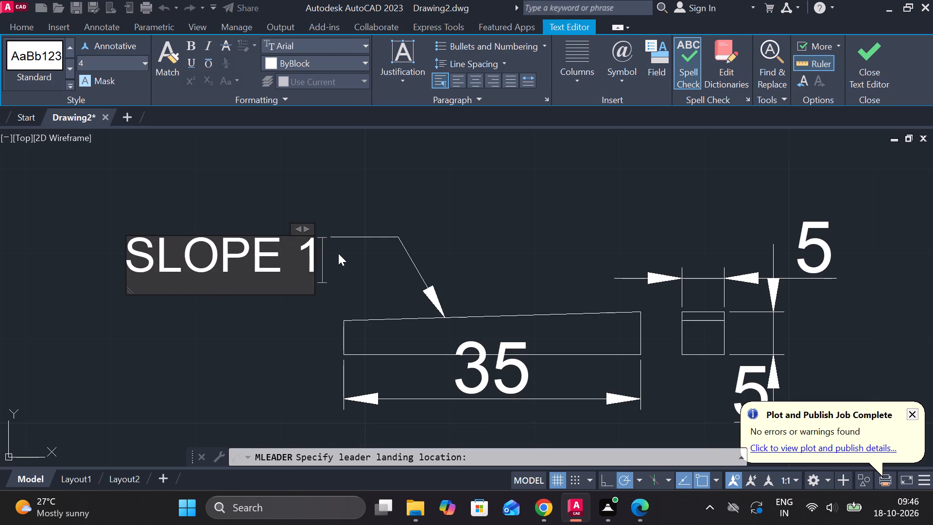
{"action": "type", "text": ":100"}
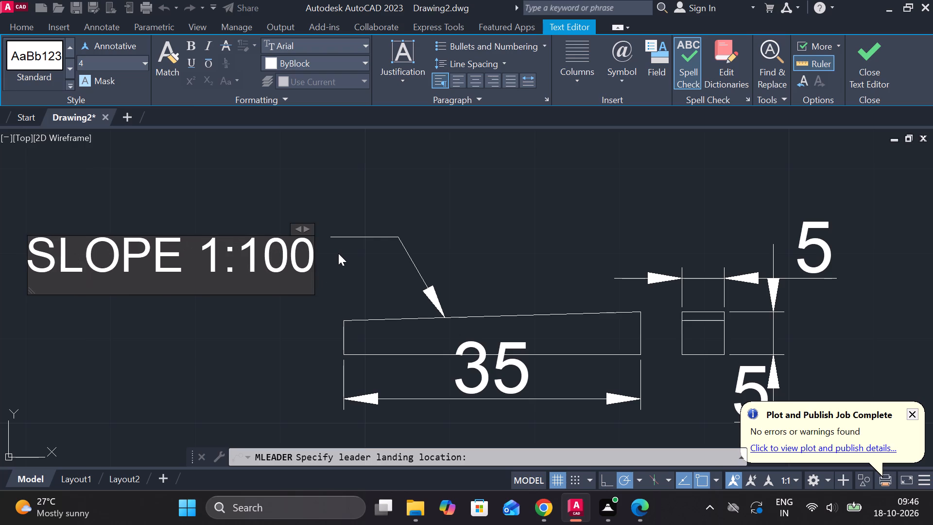
{"action": "scroll", "coordinate": [370, 262], "scroll_direction": "down", "scroll_amount": 2}
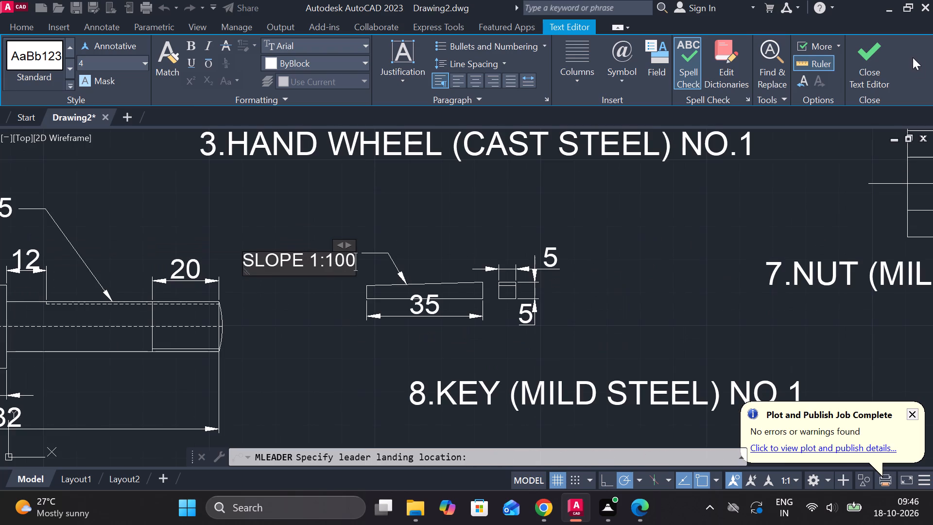
{"action": "left_click", "coordinate": [877, 56]}
Shift the key's length dimension further down so its text clears the profile.
{"action": "scroll", "coordinate": [434, 353], "scroll_direction": "up", "scroll_amount": 2}
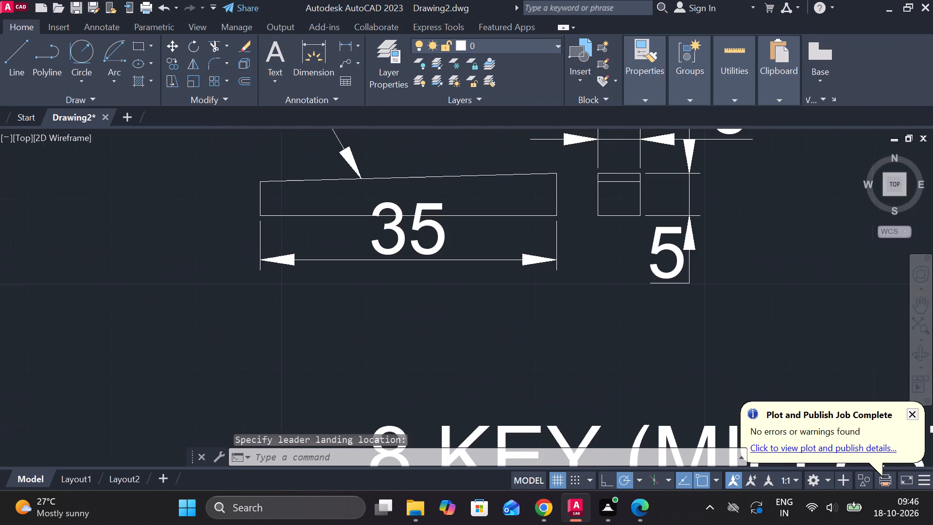
{"action": "left_click", "coordinate": [428, 256]}
{"action": "left_click", "coordinate": [405, 230]}
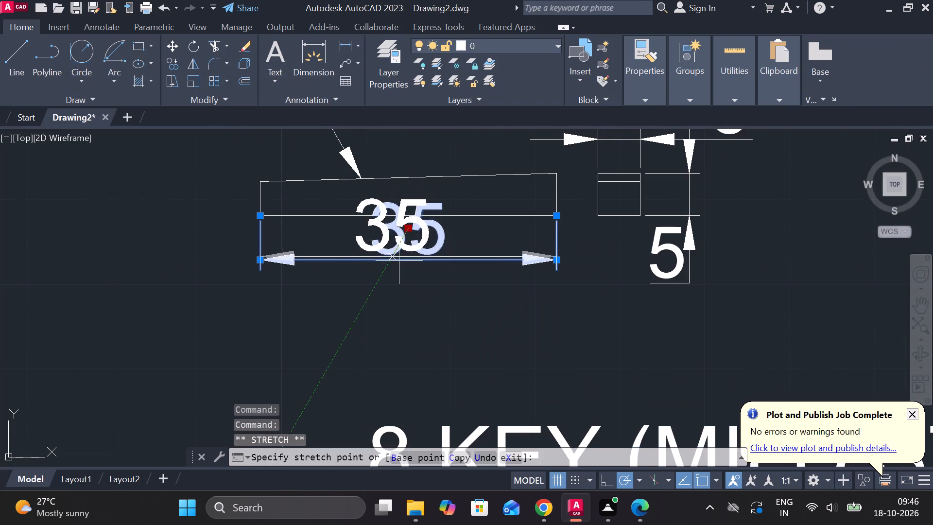
{"action": "left_click", "coordinate": [418, 293]}
{"action": "key", "text": "Escape"}
{"action": "scroll", "coordinate": [542, 309], "scroll_direction": "down", "scroll_amount": 1}
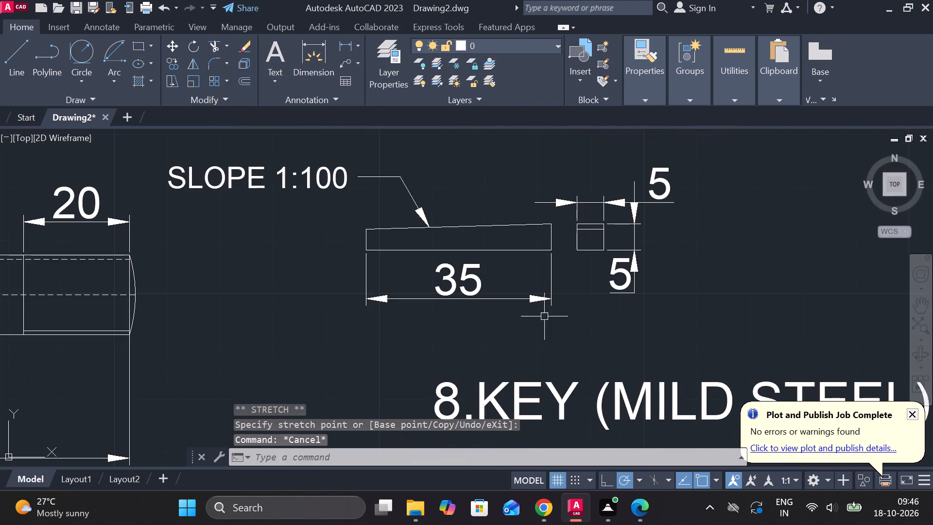
Move the key's two views with their dimensions and slope leader horizontally by about 42 units, centring them over the key title.
{"action": "scroll", "coordinate": [547, 321], "scroll_direction": "down", "scroll_amount": 2}
{"action": "left_click", "coordinate": [390, 254]}
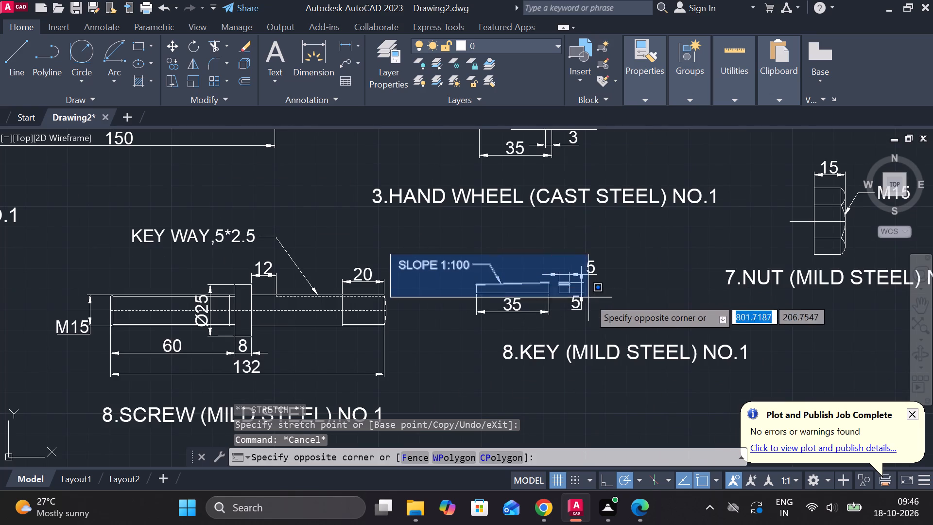
{"action": "left_click", "coordinate": [626, 328]}
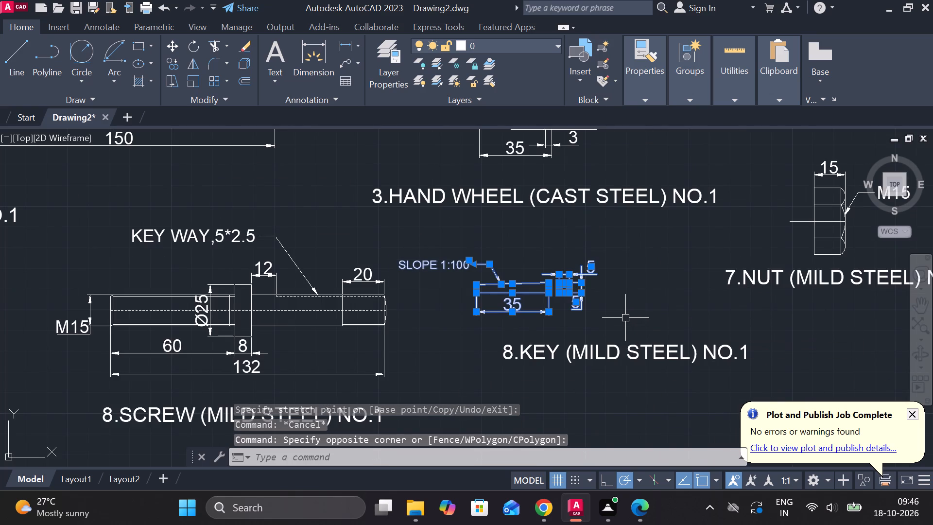
{"action": "key", "text": "m"}
{"action": "key", "text": "Return"}
{"action": "left_click_drag", "start_coordinate": [622, 314], "coordinate": [649, 314]}
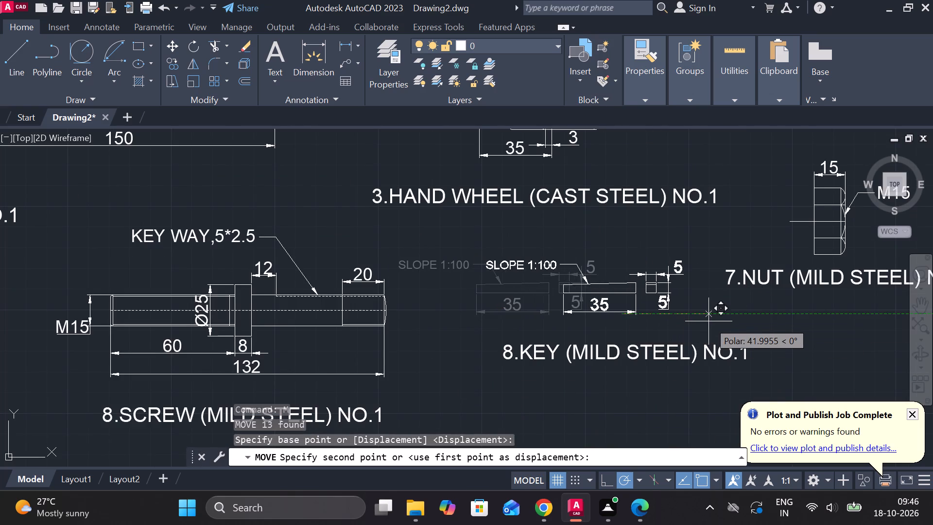
{"action": "middle_click_drag", "start_coordinate": [708, 321], "coordinate": [676, 321]}
{"action": "left_click", "coordinate": [676, 321]}
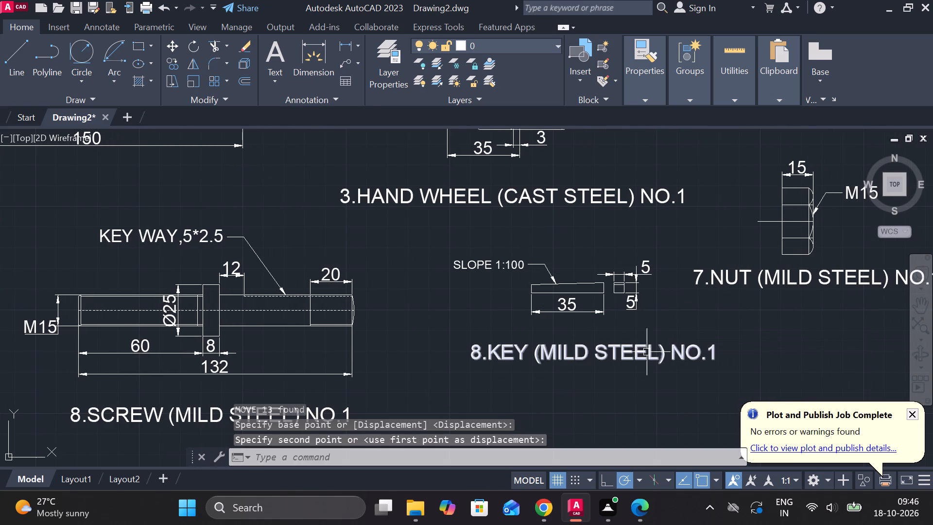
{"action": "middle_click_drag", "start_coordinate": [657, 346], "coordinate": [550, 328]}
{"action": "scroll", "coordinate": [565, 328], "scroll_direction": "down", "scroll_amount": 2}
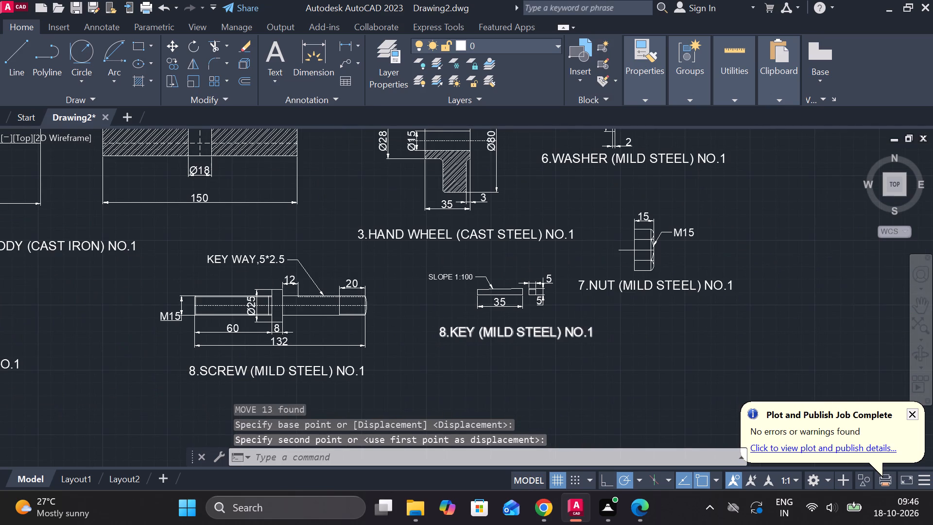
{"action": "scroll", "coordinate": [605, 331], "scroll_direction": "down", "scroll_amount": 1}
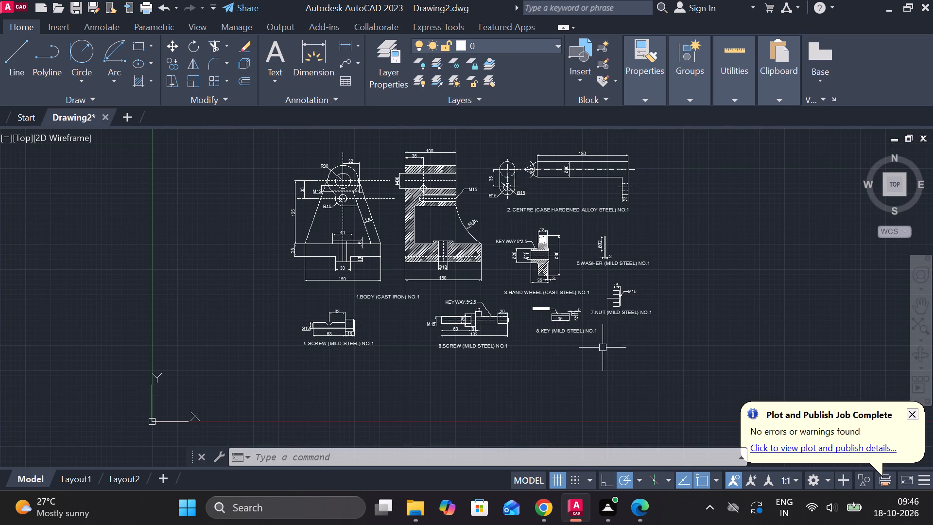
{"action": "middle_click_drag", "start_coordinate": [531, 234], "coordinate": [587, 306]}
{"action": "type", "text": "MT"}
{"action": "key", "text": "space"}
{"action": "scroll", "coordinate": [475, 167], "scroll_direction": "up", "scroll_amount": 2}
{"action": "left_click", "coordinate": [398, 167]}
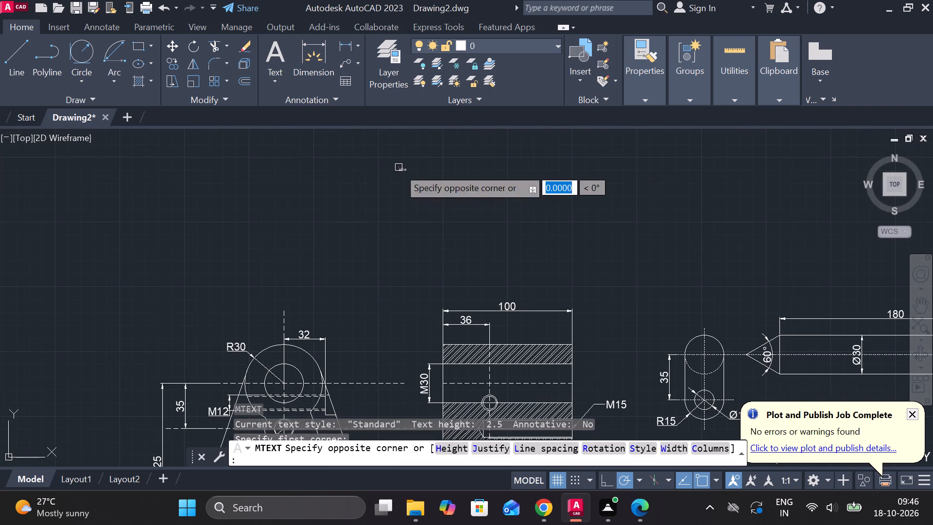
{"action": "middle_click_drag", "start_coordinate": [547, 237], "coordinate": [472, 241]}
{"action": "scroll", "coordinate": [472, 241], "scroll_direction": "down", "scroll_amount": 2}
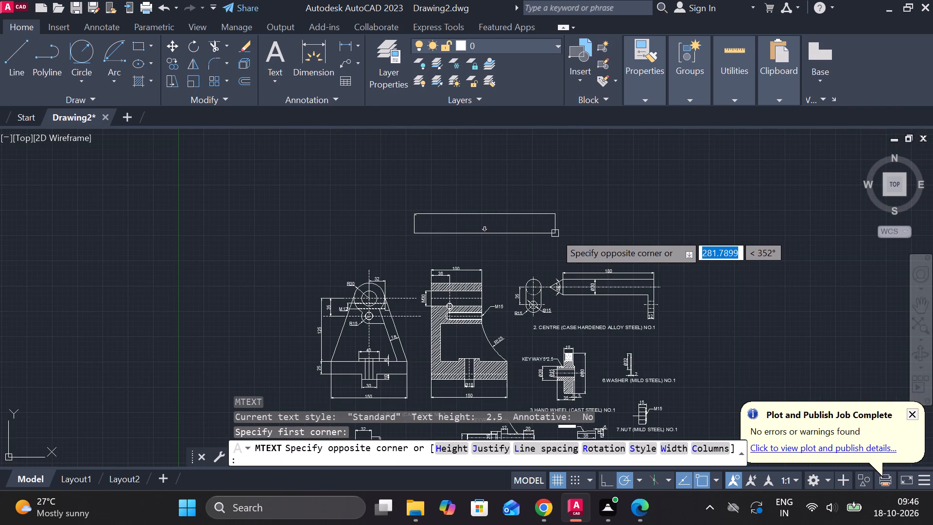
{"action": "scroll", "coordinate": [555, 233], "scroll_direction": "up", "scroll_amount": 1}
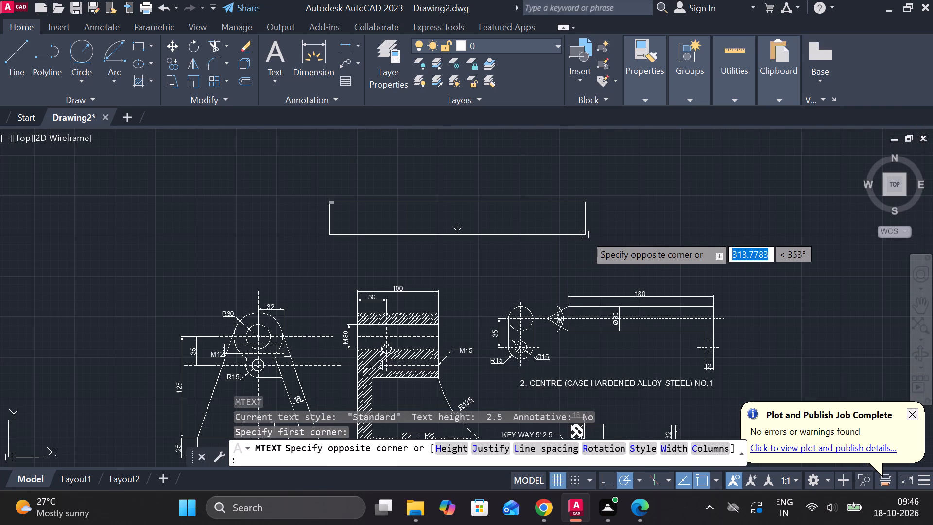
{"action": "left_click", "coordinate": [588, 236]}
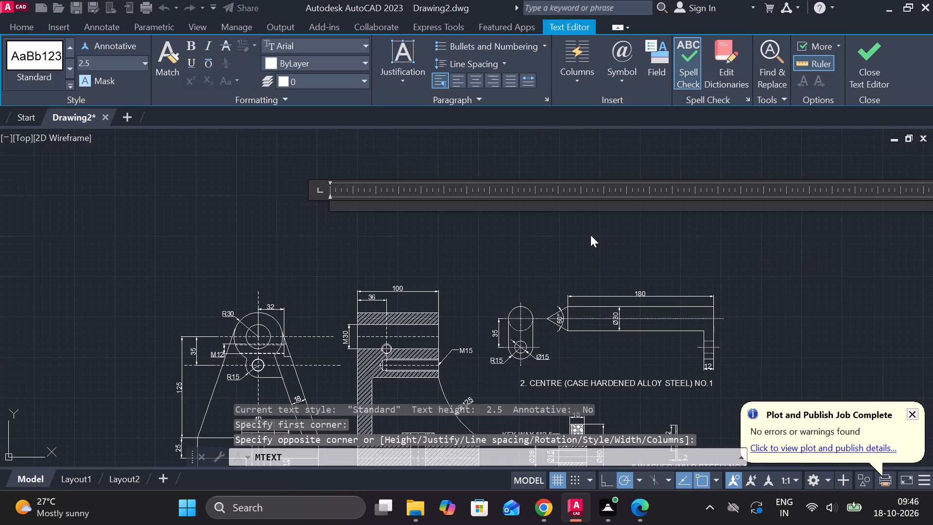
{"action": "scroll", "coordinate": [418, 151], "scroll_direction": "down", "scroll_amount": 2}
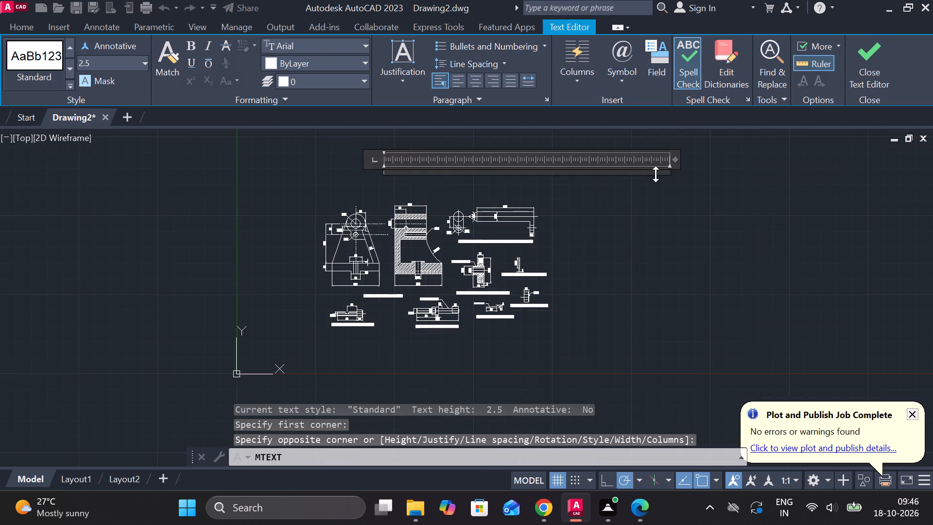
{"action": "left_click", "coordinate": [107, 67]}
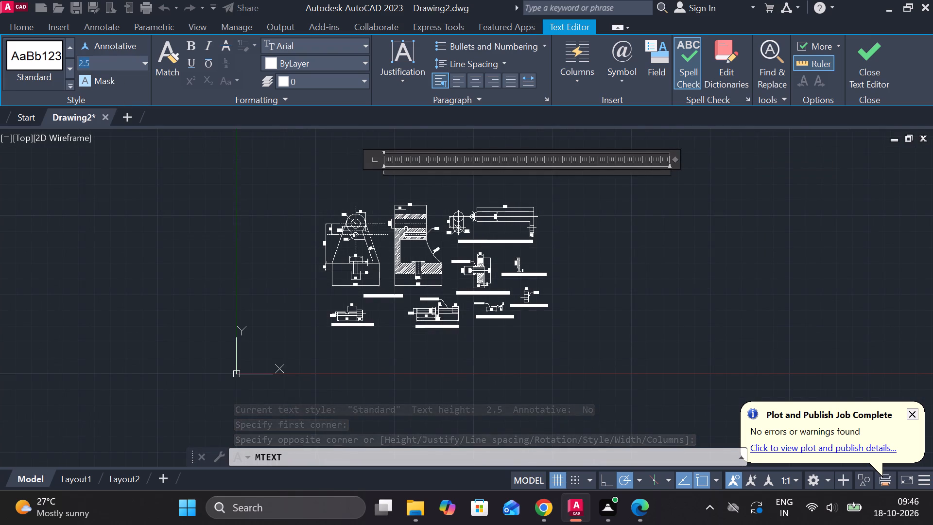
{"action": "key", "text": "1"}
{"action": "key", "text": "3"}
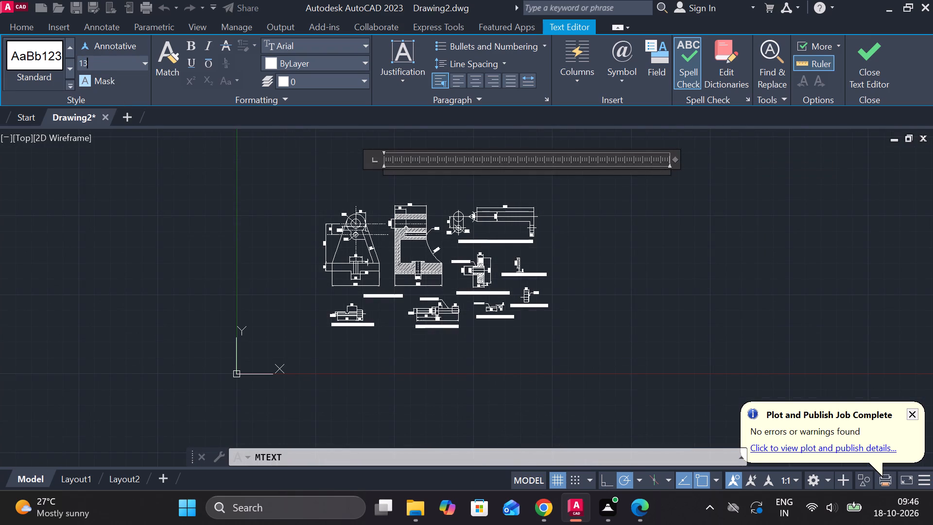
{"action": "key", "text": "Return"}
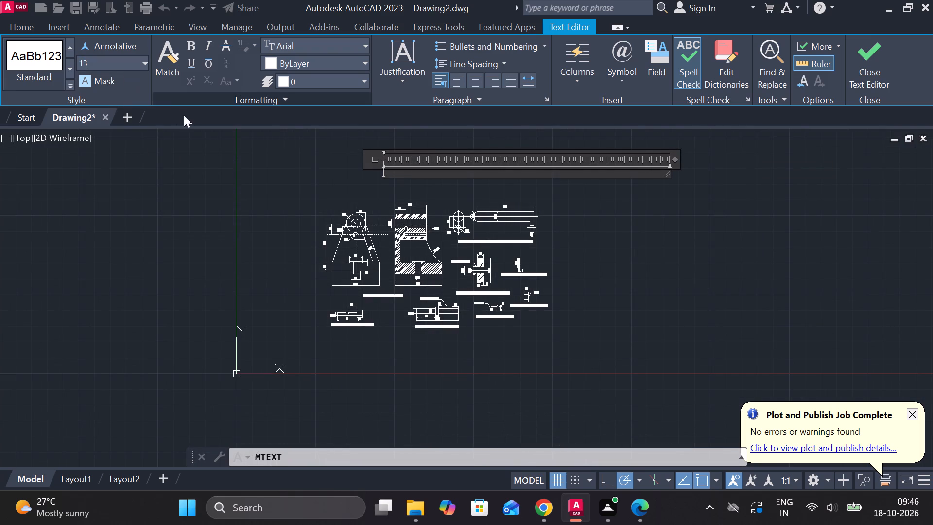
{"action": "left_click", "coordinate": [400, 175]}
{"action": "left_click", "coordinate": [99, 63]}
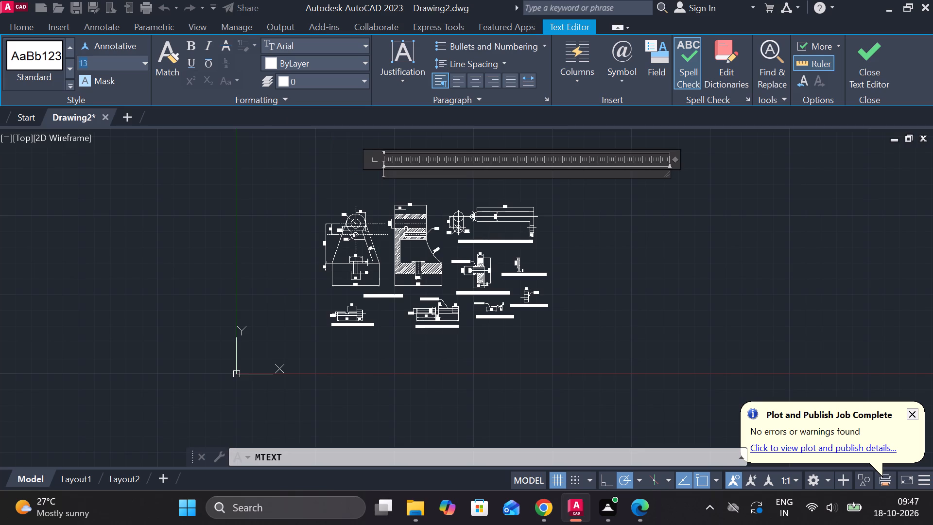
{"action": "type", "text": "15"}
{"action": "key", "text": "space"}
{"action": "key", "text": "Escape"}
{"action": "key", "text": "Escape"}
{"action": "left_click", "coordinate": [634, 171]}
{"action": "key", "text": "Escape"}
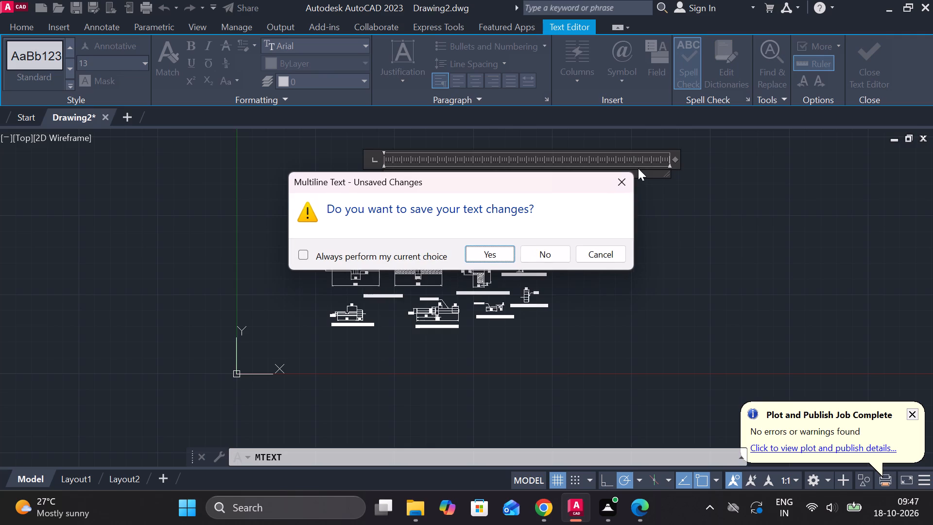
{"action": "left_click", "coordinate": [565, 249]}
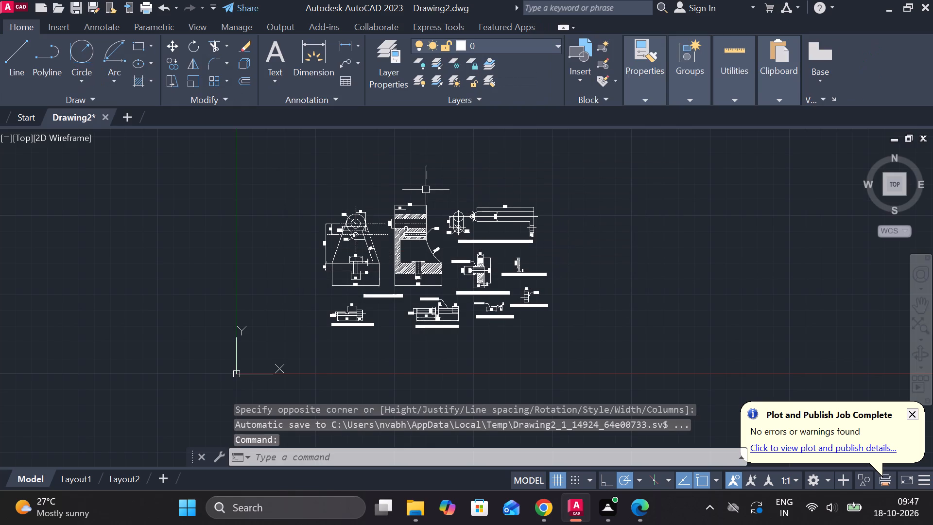
Create a multiline text heading above the body views at text height 12 reading "MILLING MACHINE TAIL STOCK".
{"action": "key", "text": "m"}
{"action": "type", "text": "T"}
{"action": "key", "text": "space"}
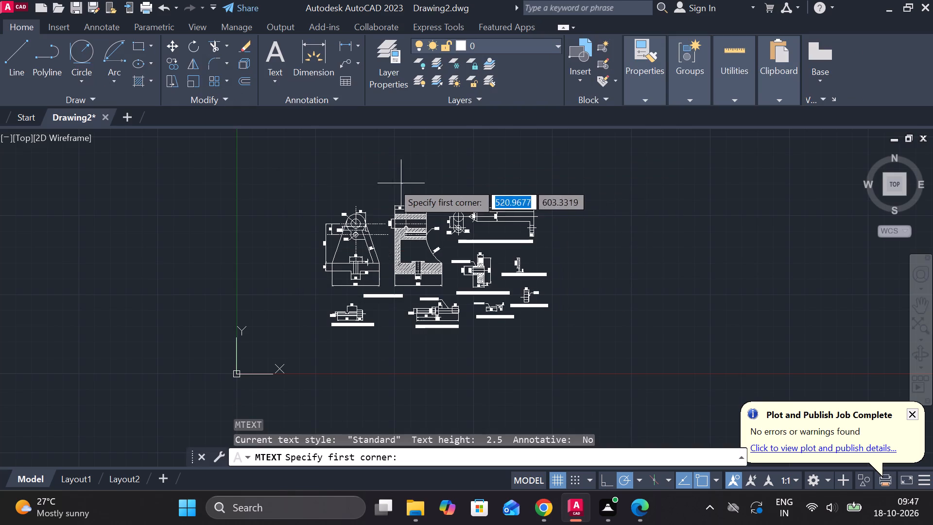
{"action": "scroll", "coordinate": [389, 182], "scroll_direction": "up", "scroll_amount": 2}
{"action": "left_click", "coordinate": [351, 166]}
{"action": "left_click", "coordinate": [598, 194]}
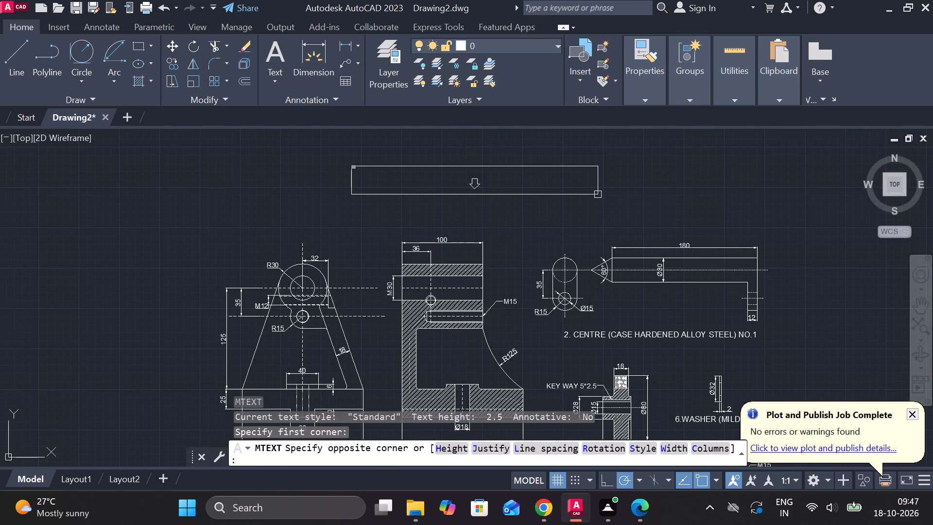
{"action": "left_click", "coordinate": [103, 63]}
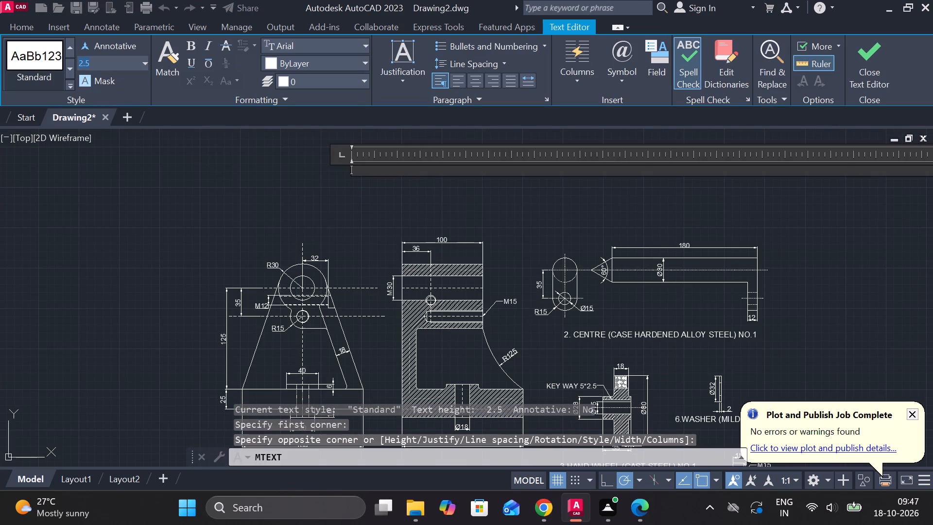
{"action": "key", "text": "1"}
{"action": "key", "text": "3"}
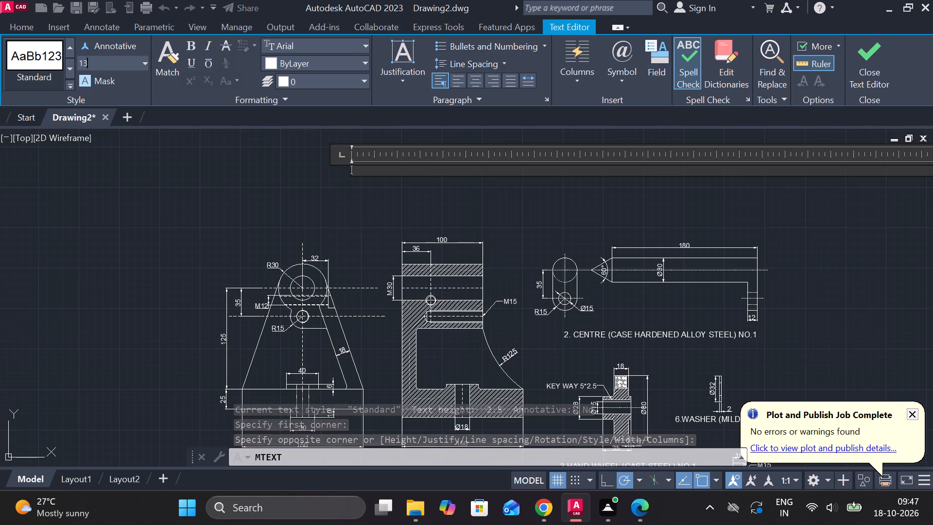
{"action": "key", "text": "BackSpace"}
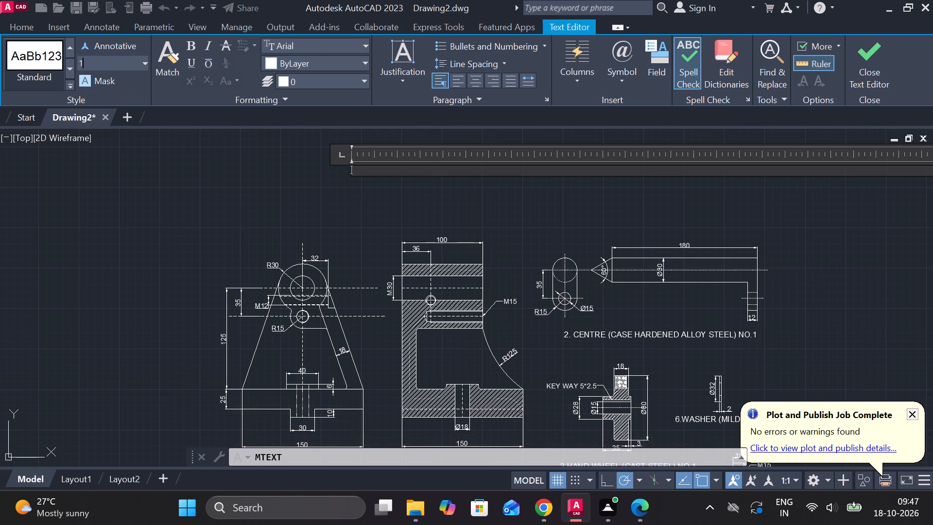
{"action": "key", "text": "2"}
{"action": "key", "text": "Return"}
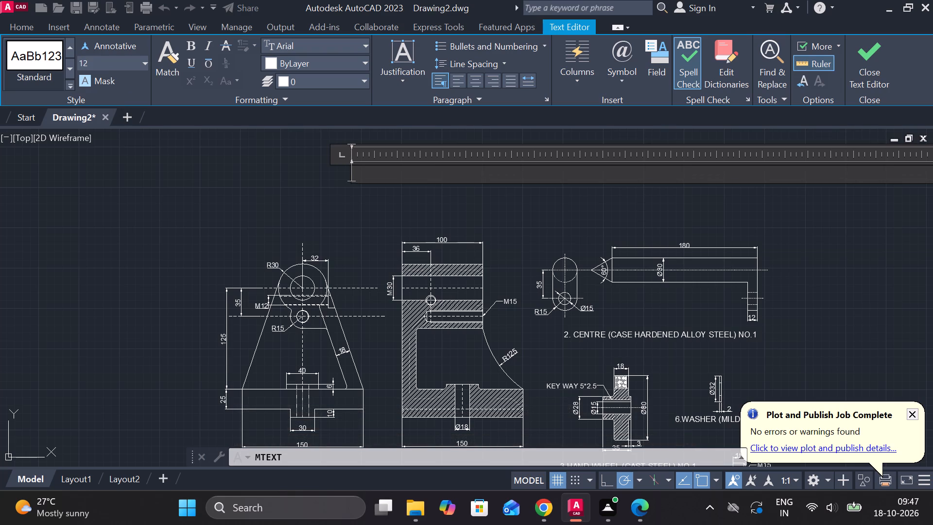
{"action": "type", "text": "MILLING"}
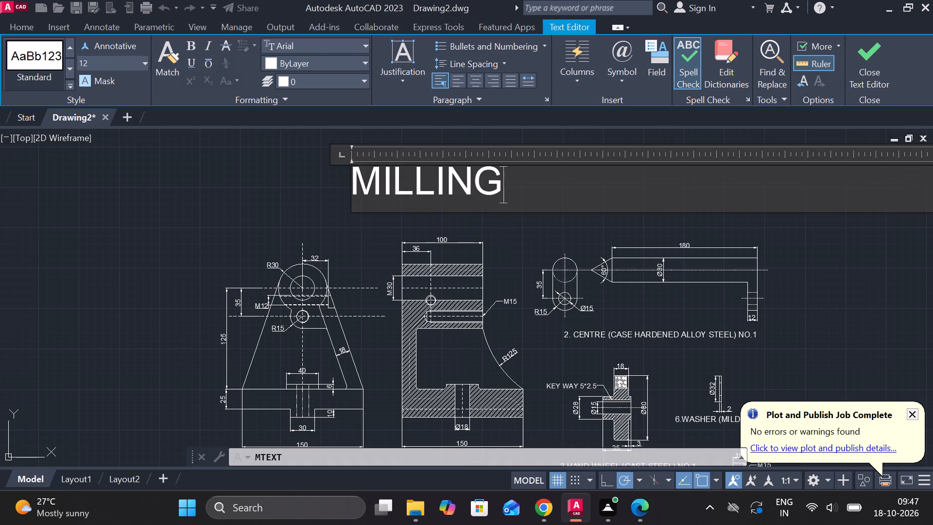
{"action": "key", "text": "space"}
{"action": "type", "text": "MACHINE TAIL"}
{"action": "key", "text": "space"}
{"action": "type", "text": "STOCK"}
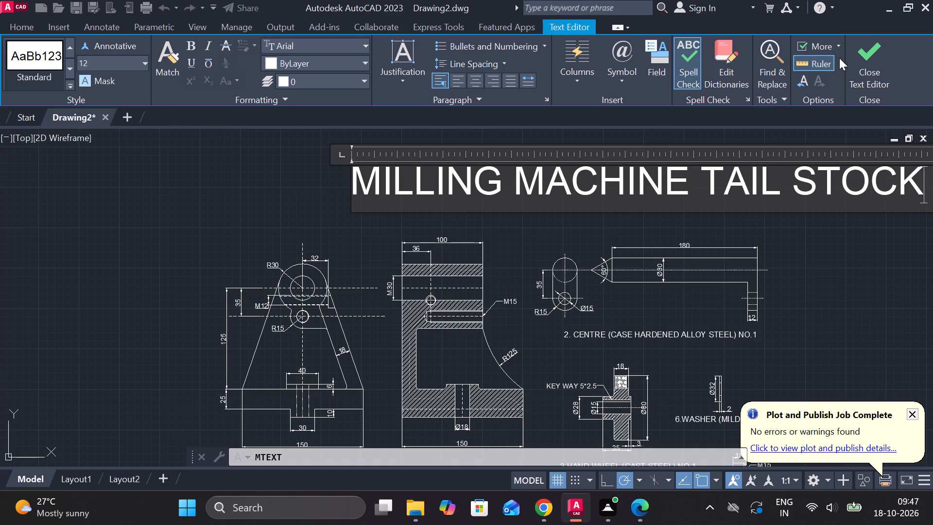
Narrow the heading's text frame so it wraps onto two lines, and centre its paragraph.
{"action": "scroll", "coordinate": [845, 97], "scroll_direction": "down", "scroll_amount": 2}
{"action": "scroll", "coordinate": [835, 219], "scroll_direction": "down", "scroll_amount": 2}
{"action": "middle_click_drag", "start_coordinate": [827, 233], "coordinate": [681, 253]}
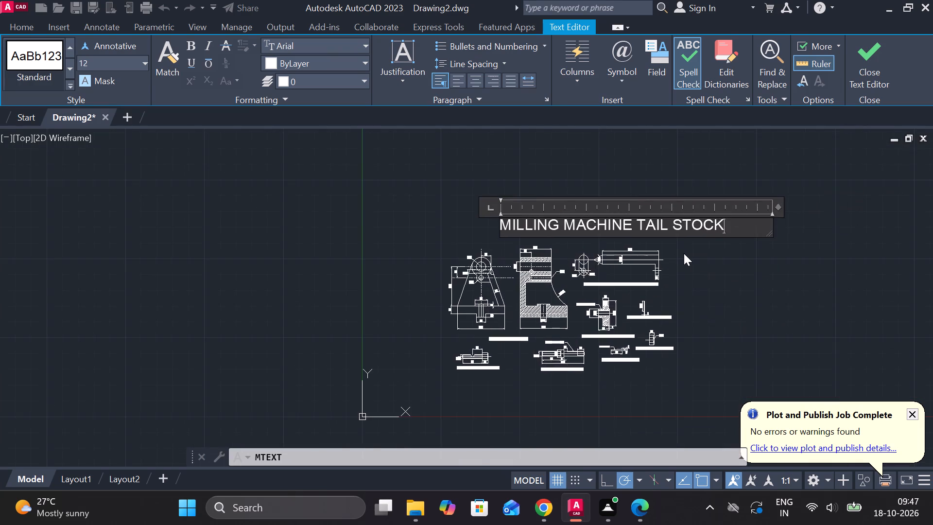
{"action": "scroll", "coordinate": [691, 246], "scroll_direction": "up", "scroll_amount": 2}
{"action": "left_click_drag", "start_coordinate": [896, 197], "coordinate": [811, 203]}
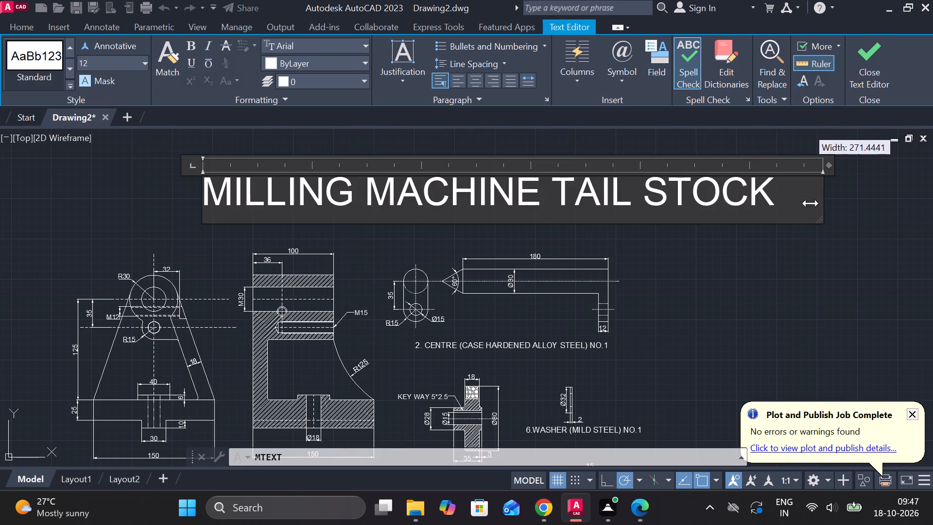
{"action": "left_click_drag", "start_coordinate": [811, 203], "coordinate": [581, 197]}
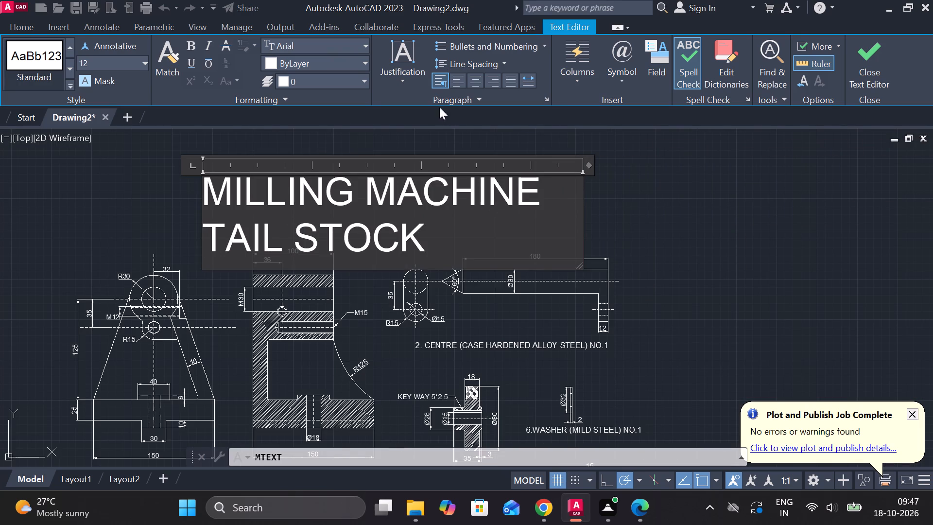
{"action": "left_click", "coordinate": [474, 80]}
Set the whole heading's text height to 9 and finish editing it.
{"action": "scroll", "coordinate": [514, 210], "scroll_direction": "down", "scroll_amount": 1}
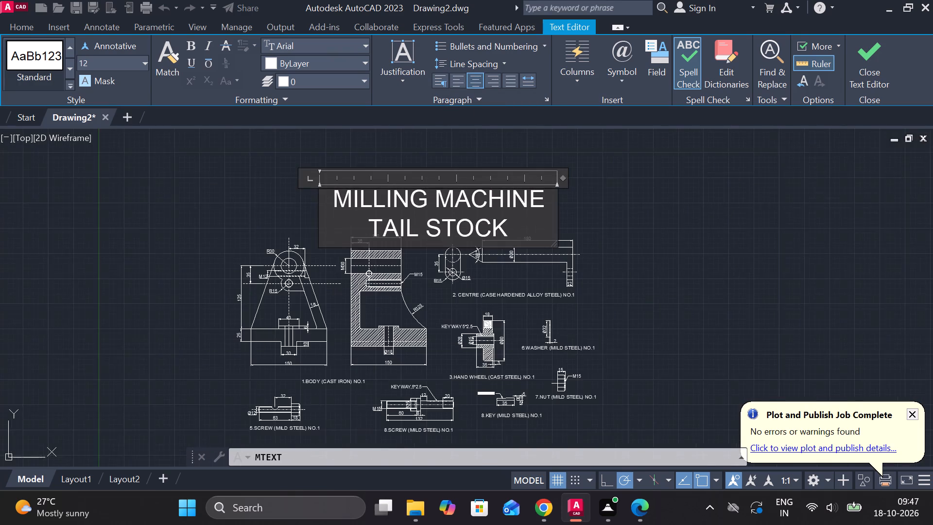
{"action": "middle_click", "coordinate": [527, 214]}
{"action": "left_click_drag", "start_coordinate": [525, 228], "coordinate": [336, 196]}
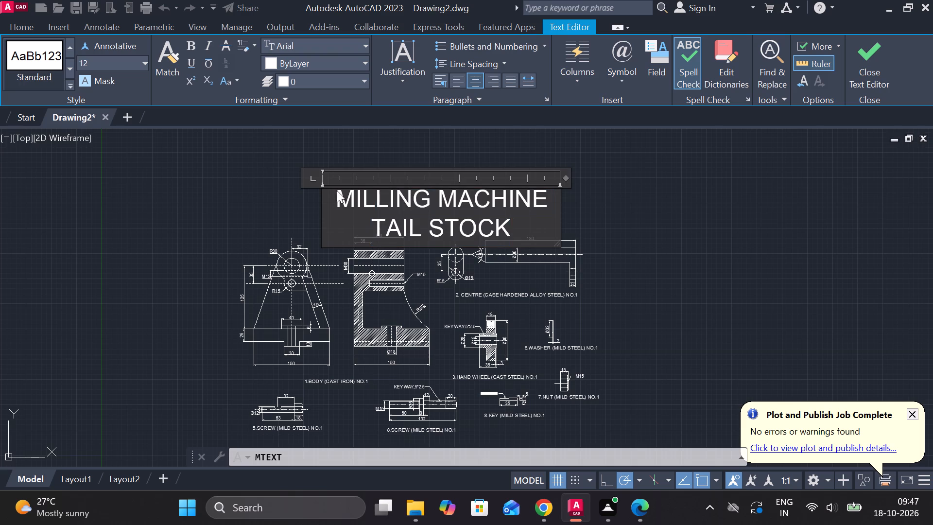
{"action": "left_click", "coordinate": [103, 69]}
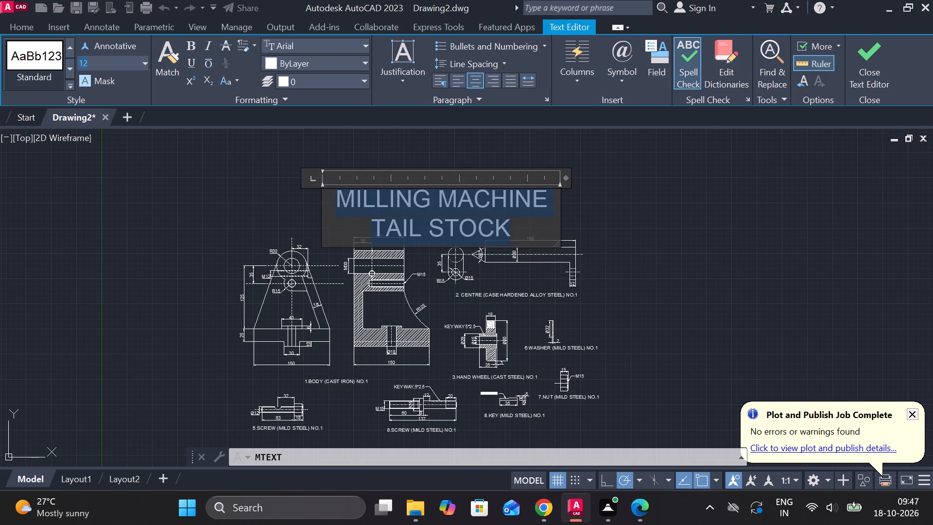
{"action": "key", "text": "9"}
{"action": "key", "text": "Return"}
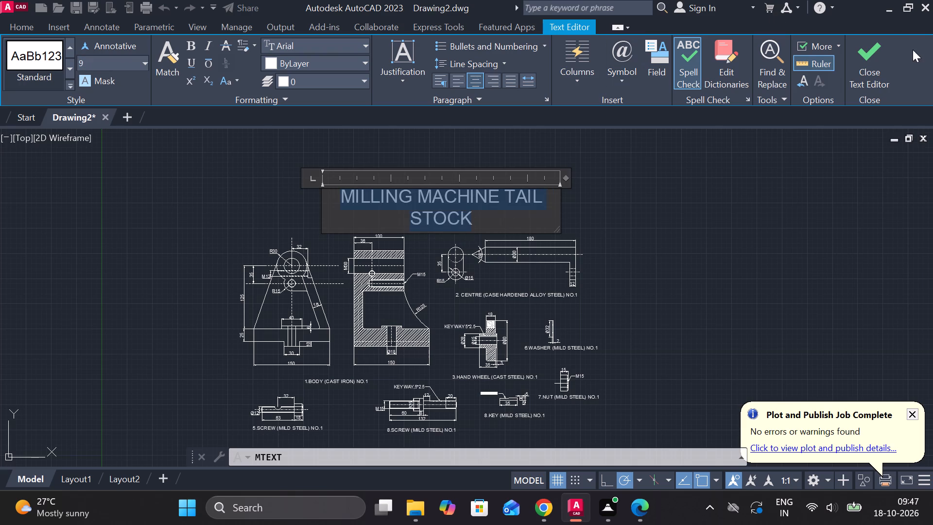
{"action": "left_click", "coordinate": [864, 62]}
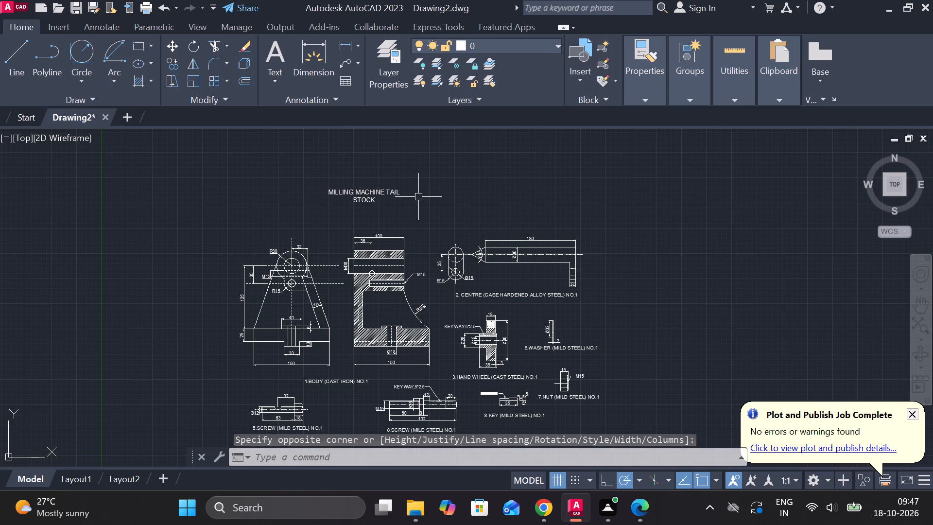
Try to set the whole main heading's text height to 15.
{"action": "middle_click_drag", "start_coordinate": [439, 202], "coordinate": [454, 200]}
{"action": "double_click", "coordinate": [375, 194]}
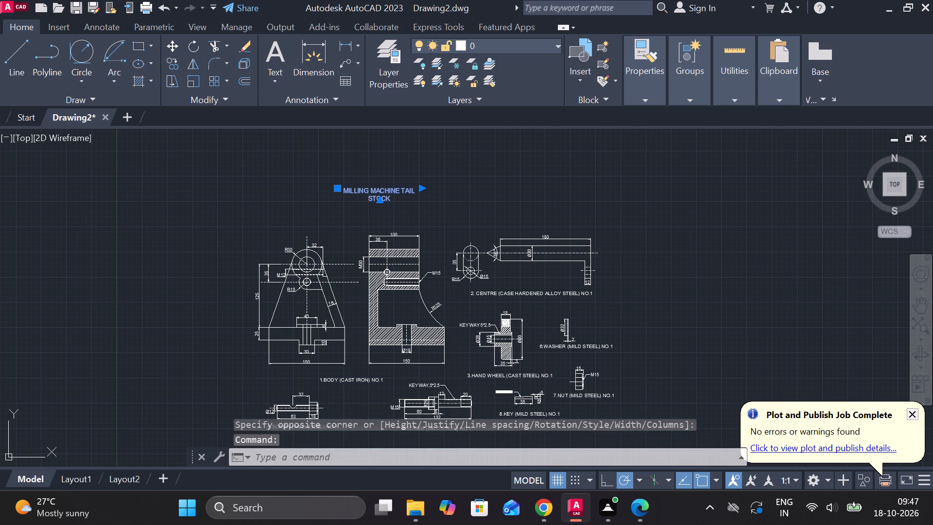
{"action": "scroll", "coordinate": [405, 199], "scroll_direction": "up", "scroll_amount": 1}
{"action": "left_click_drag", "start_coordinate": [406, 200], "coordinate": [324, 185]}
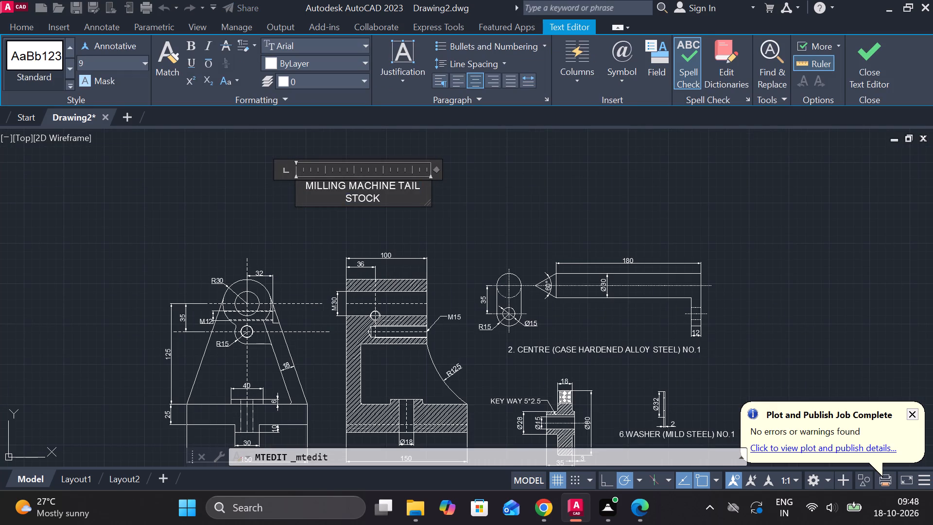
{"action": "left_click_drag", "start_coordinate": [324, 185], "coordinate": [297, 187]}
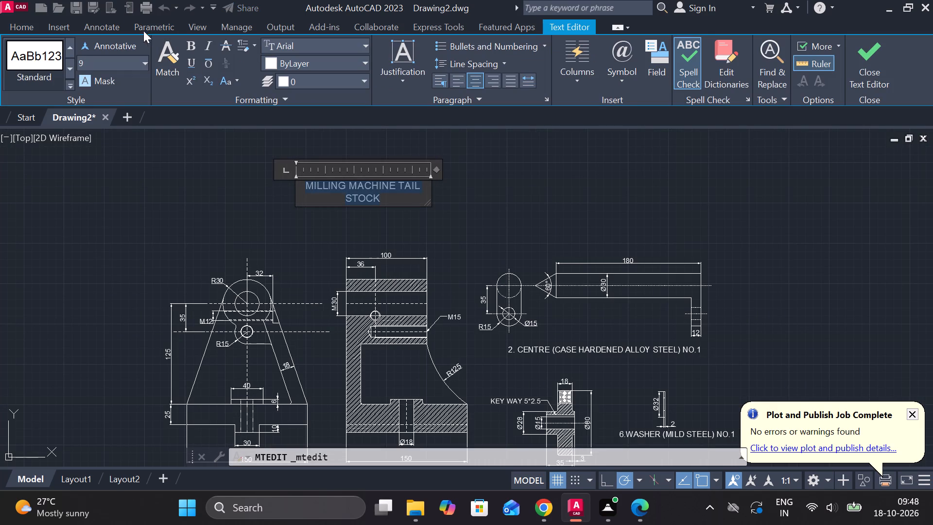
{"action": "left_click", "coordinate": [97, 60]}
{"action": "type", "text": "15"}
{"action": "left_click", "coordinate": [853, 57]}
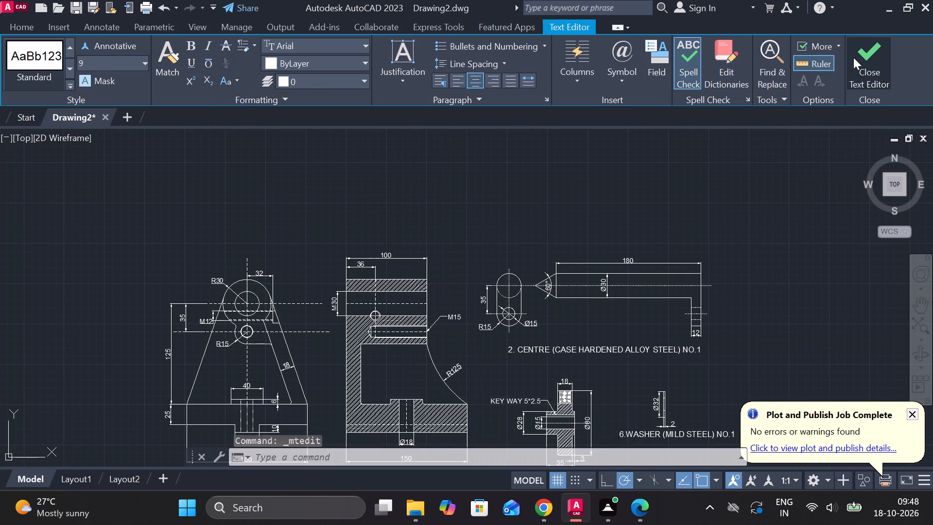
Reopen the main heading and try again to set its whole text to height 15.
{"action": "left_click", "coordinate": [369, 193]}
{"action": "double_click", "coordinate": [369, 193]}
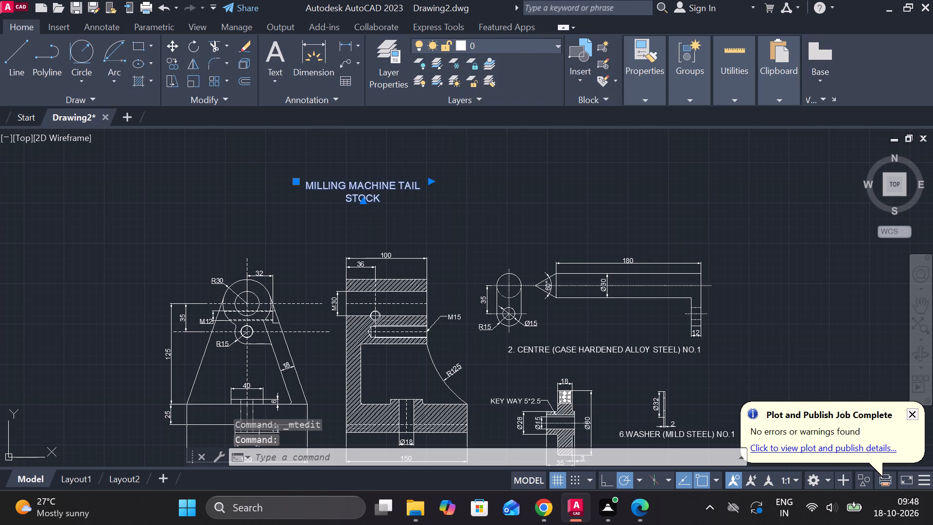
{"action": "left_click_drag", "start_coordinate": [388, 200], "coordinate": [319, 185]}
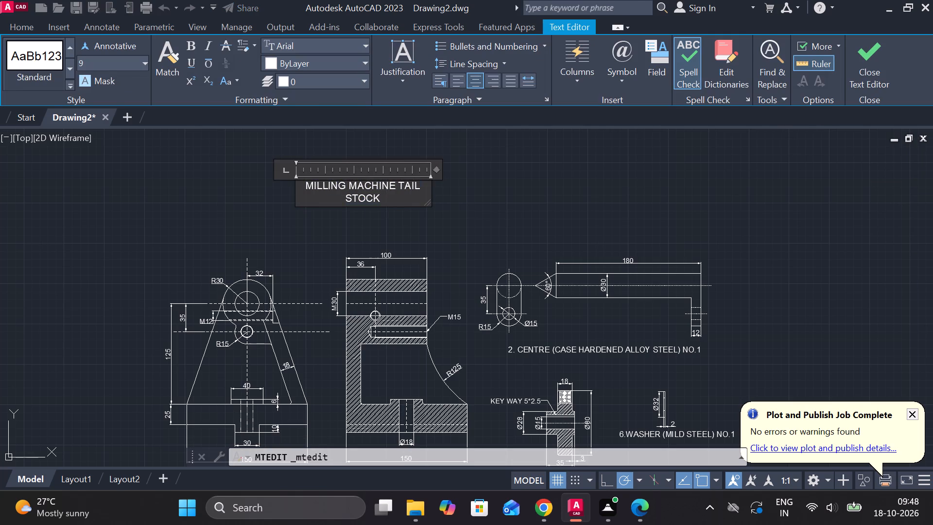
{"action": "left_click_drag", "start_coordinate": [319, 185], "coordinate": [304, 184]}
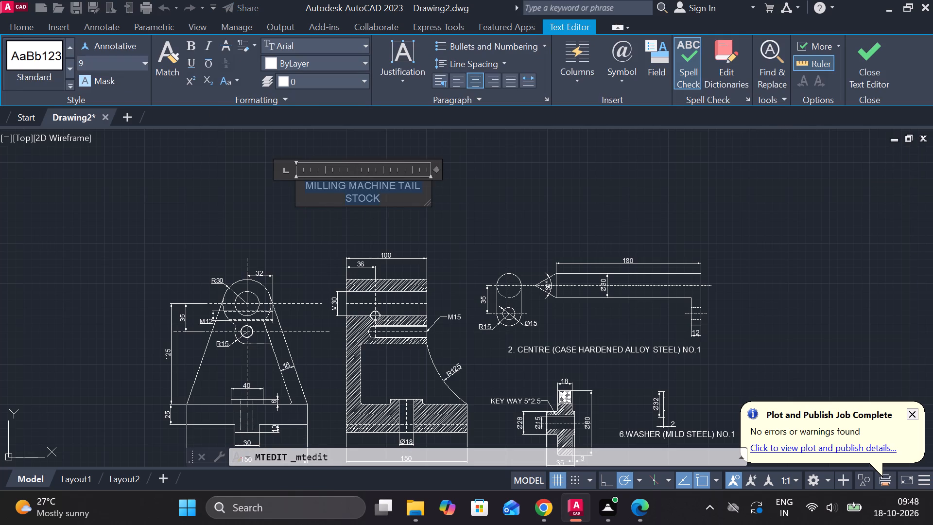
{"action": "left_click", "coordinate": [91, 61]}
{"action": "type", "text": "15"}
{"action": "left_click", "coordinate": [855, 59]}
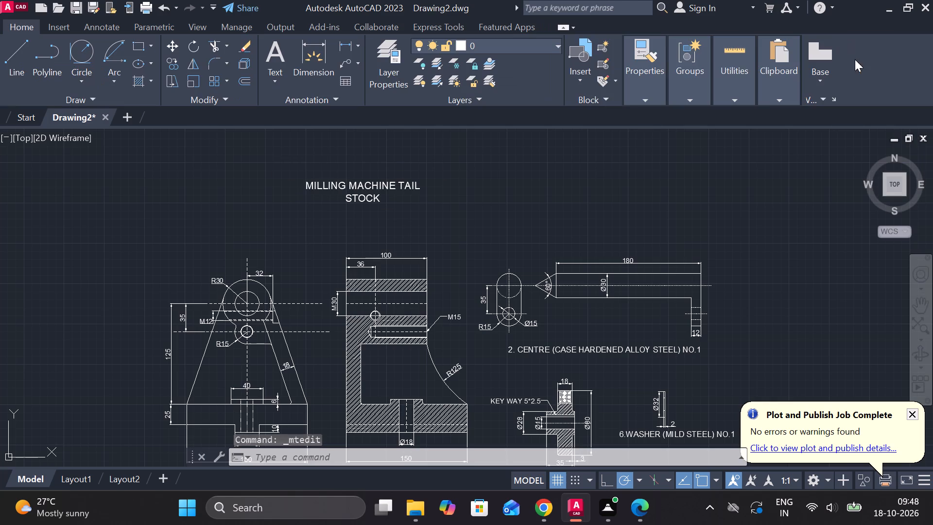
Widen the main heading's text frame so that MILLING MACHINE TAIL STOCK fits on one line.
{"action": "scroll", "coordinate": [355, 192], "scroll_direction": "up", "scroll_amount": 1}
{"action": "left_click", "coordinate": [355, 192]}
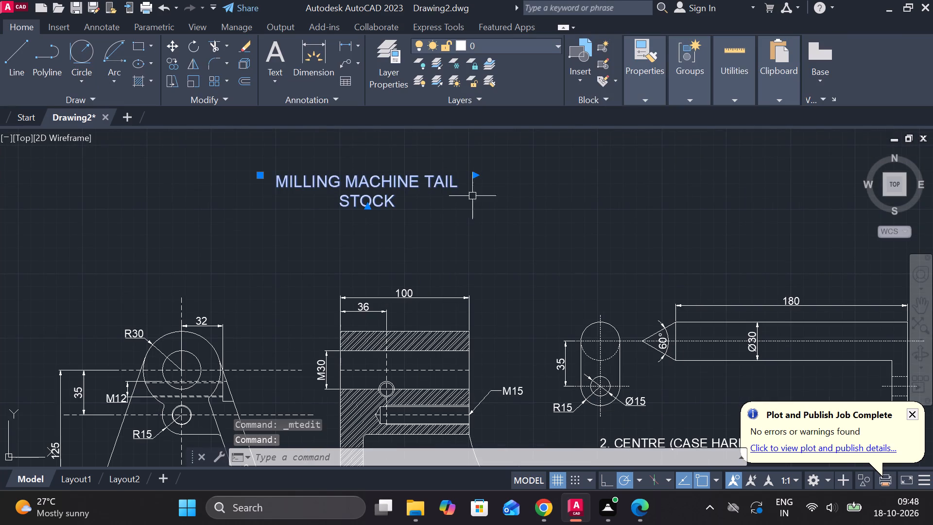
{"action": "left_click_drag", "start_coordinate": [473, 178], "coordinate": [588, 181]}
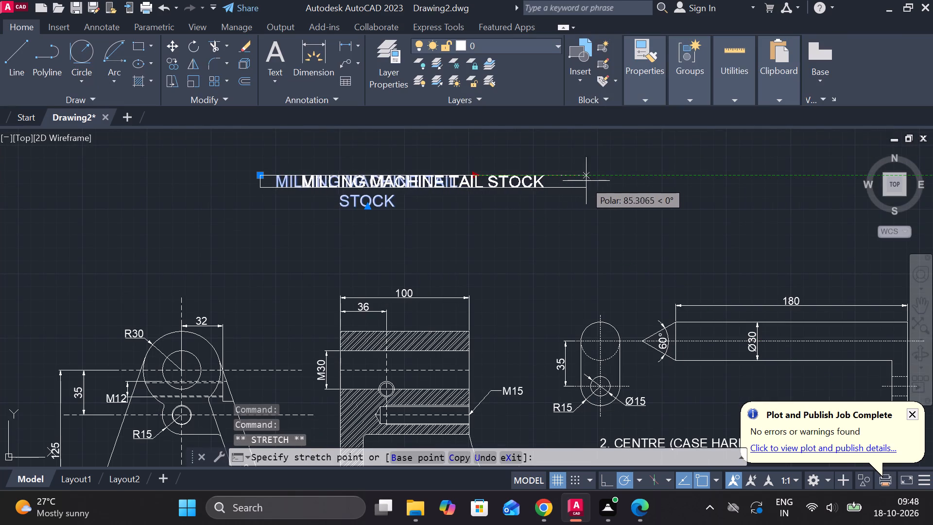
{"action": "left_click_drag", "start_coordinate": [588, 181], "coordinate": [592, 181]}
{"action": "left_click", "coordinate": [592, 183]}
{"action": "scroll", "coordinate": [616, 211], "scroll_direction": "down", "scroll_amount": 1}
{"action": "key", "text": "Escape"}
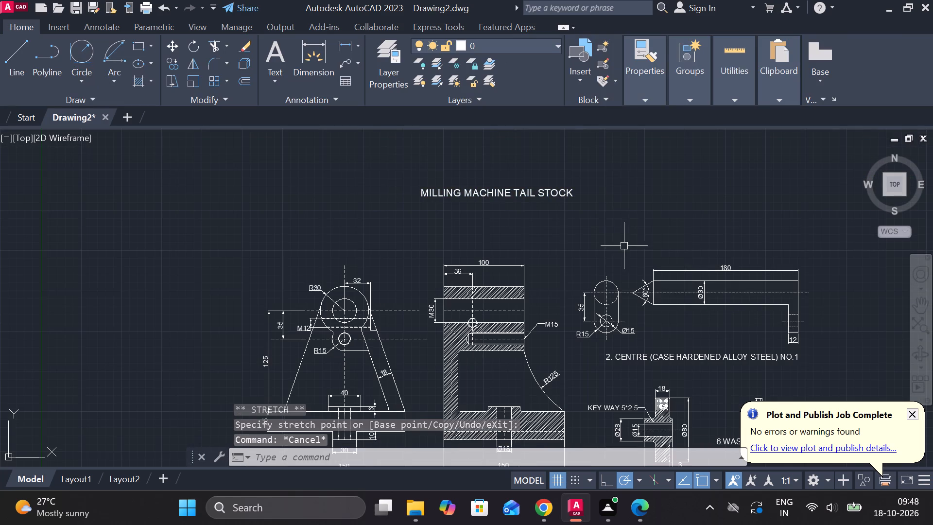
Set the whole main heading's text height to 20, reduce it to 15, and finish editing the heading.
{"action": "double_click", "coordinate": [526, 198]}
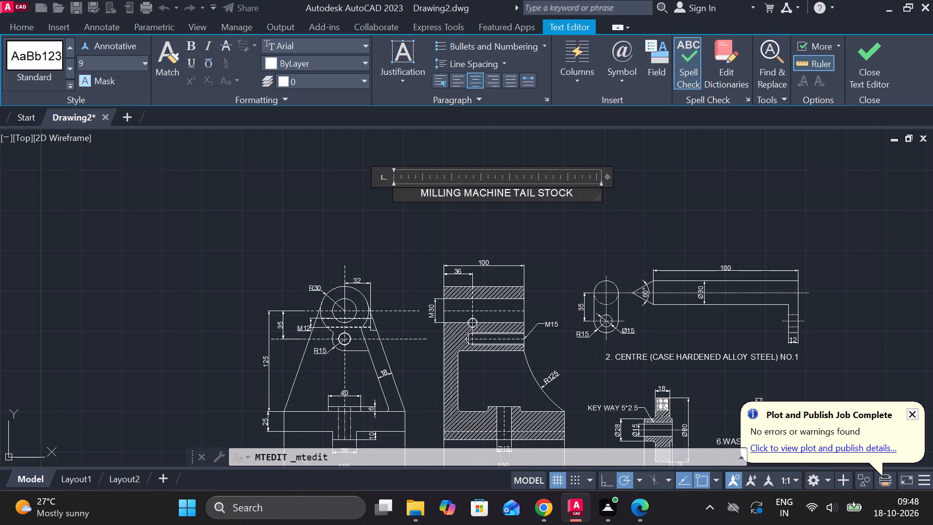
{"action": "left_click_drag", "start_coordinate": [579, 191], "coordinate": [408, 201]}
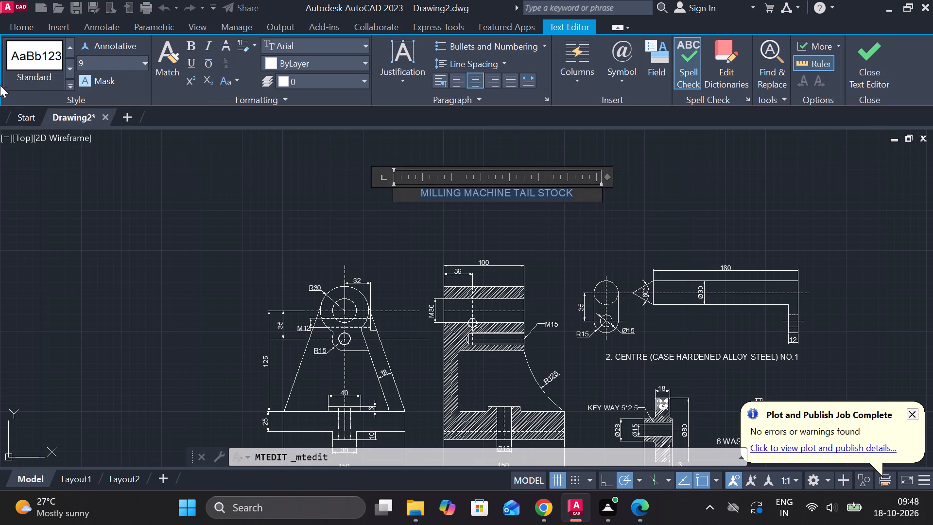
{"action": "left_click", "coordinate": [95, 64]}
{"action": "type", "text": "20"}
{"action": "key", "text": "Return"}
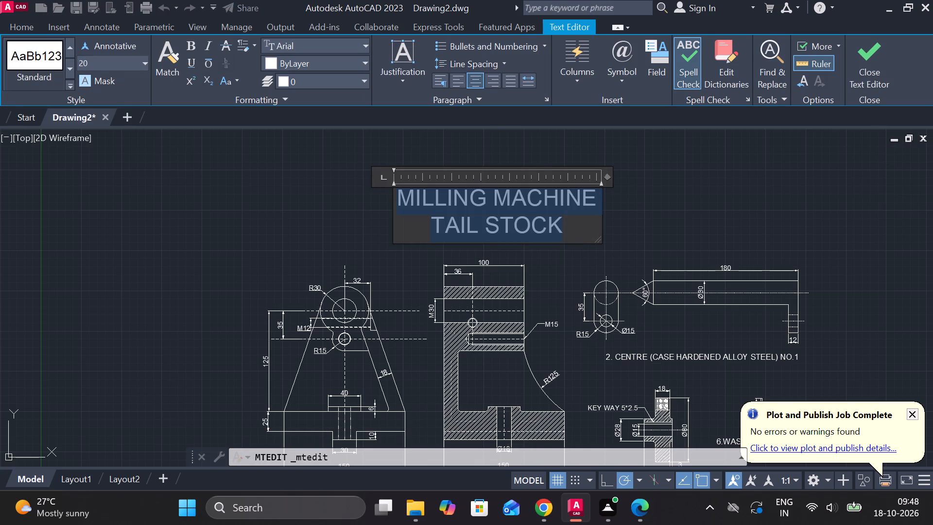
{"action": "left_click", "coordinate": [104, 61]}
{"action": "type", "text": "15"}
{"action": "key", "text": "Return"}
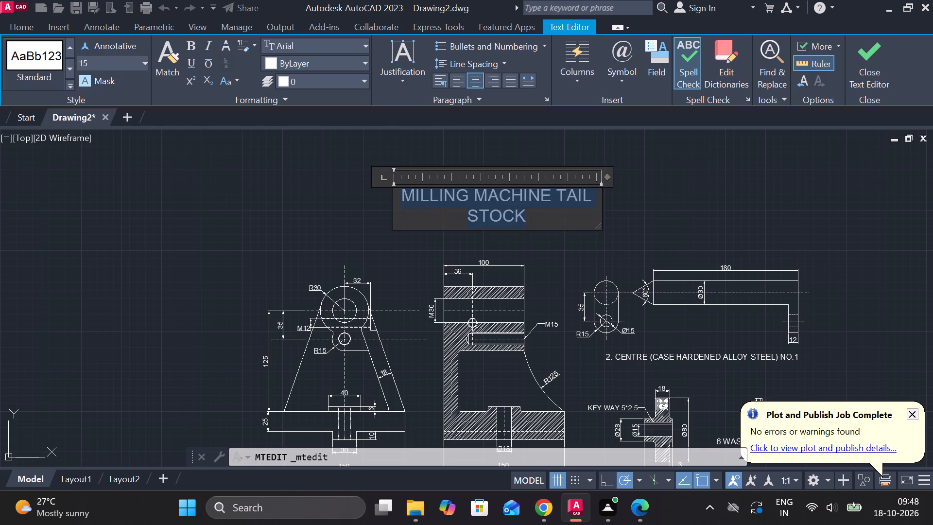
{"action": "left_click", "coordinate": [855, 56]}
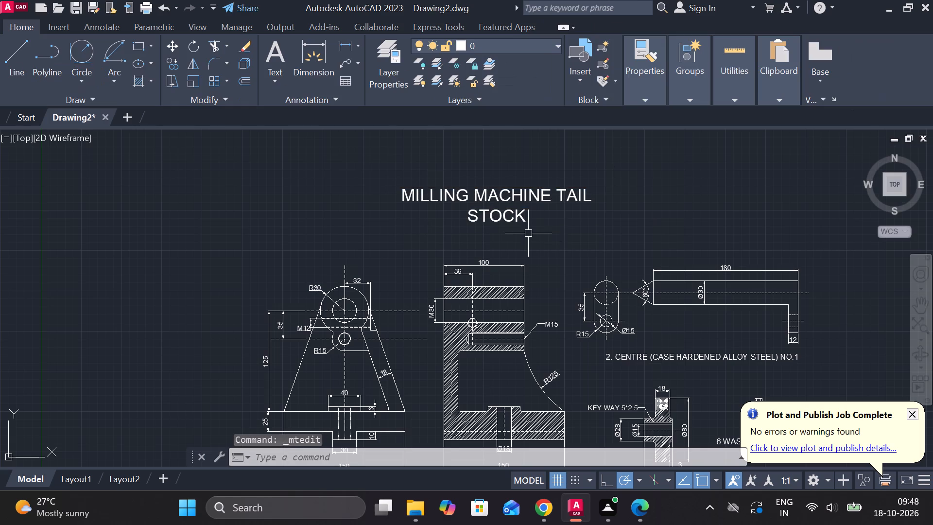
Draw a rectangular border of about 890 by 570 units around the heading and all the part views.
{"action": "scroll", "coordinate": [526, 233], "scroll_direction": "down", "scroll_amount": 1}
{"action": "middle_click_drag", "start_coordinate": [533, 246], "coordinate": [530, 233]}
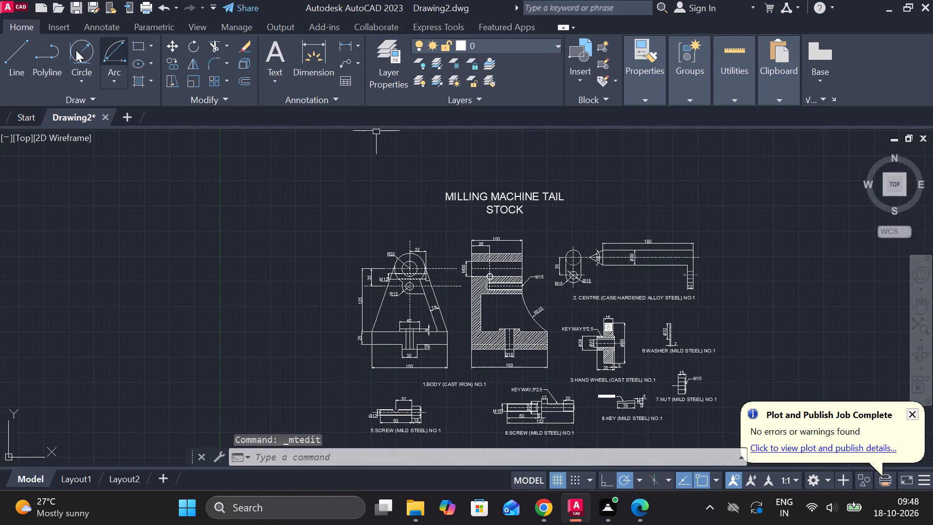
{"action": "left_click", "coordinate": [136, 45]}
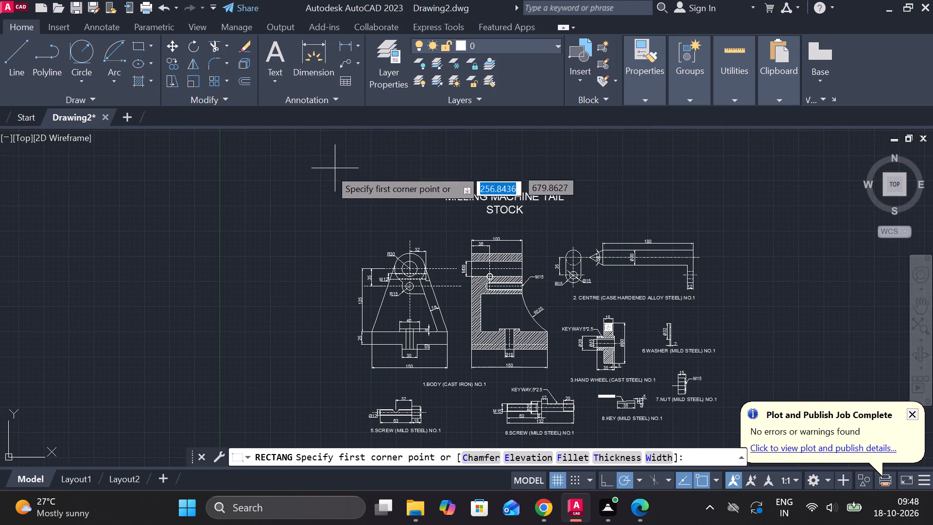
{"action": "left_click", "coordinate": [309, 170]}
{"action": "middle_click_drag", "start_coordinate": [679, 277], "coordinate": [638, 235]}
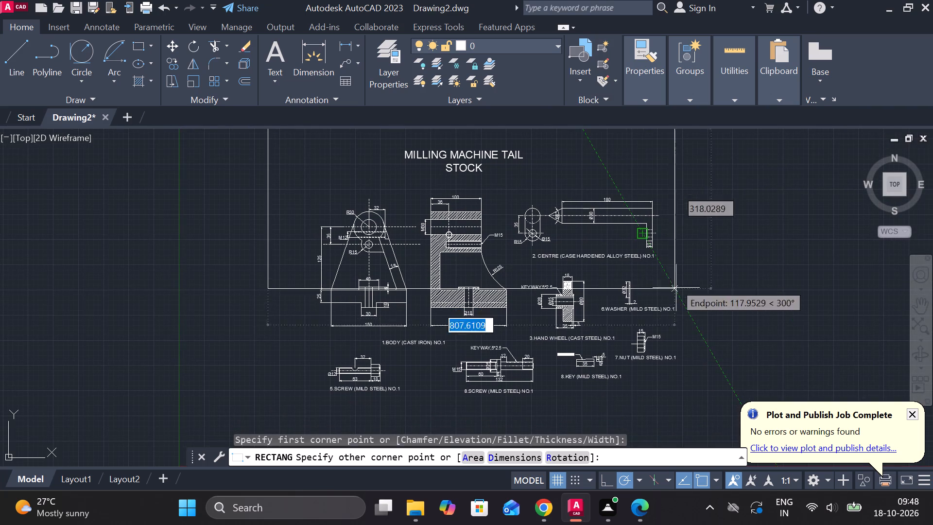
{"action": "middle_click_drag", "start_coordinate": [687, 402], "coordinate": [637, 376]}
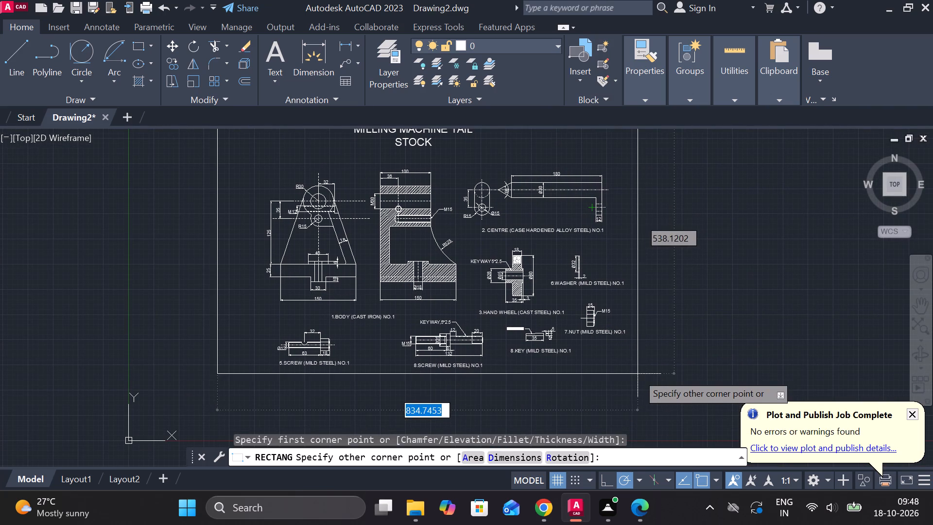
{"action": "left_click", "coordinate": [664, 388]}
{"action": "scroll", "coordinate": [667, 327], "scroll_direction": "down", "scroll_amount": 2}
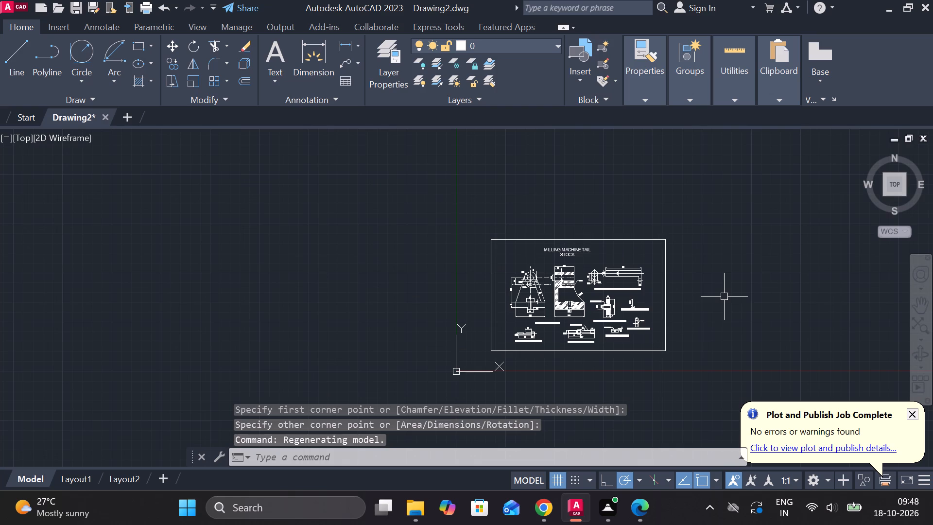
Save the drawing in the Documents folder as MILLING MACHINE TAIL STOCK in AutoCAD 2018 Drawing format.
{"action": "key", "text": "ctrl+s"}
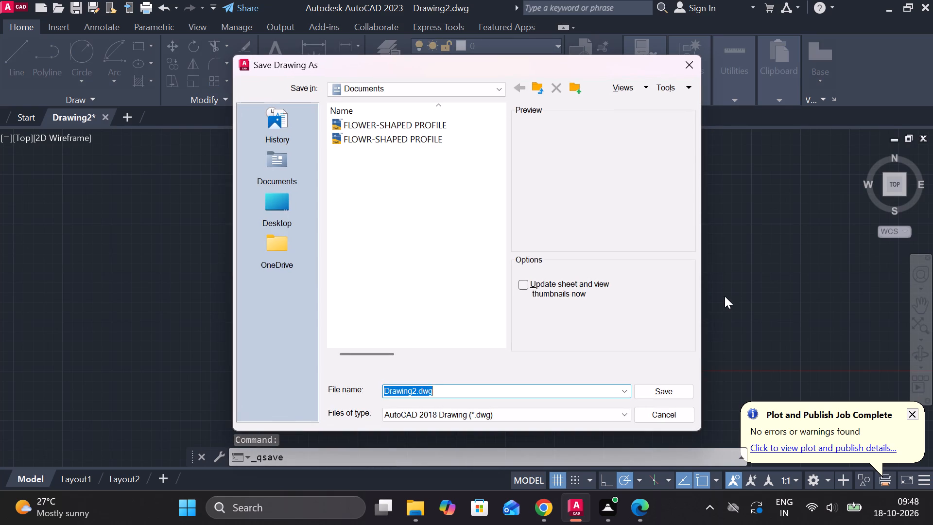
{"action": "type", "text": "MILLING"}
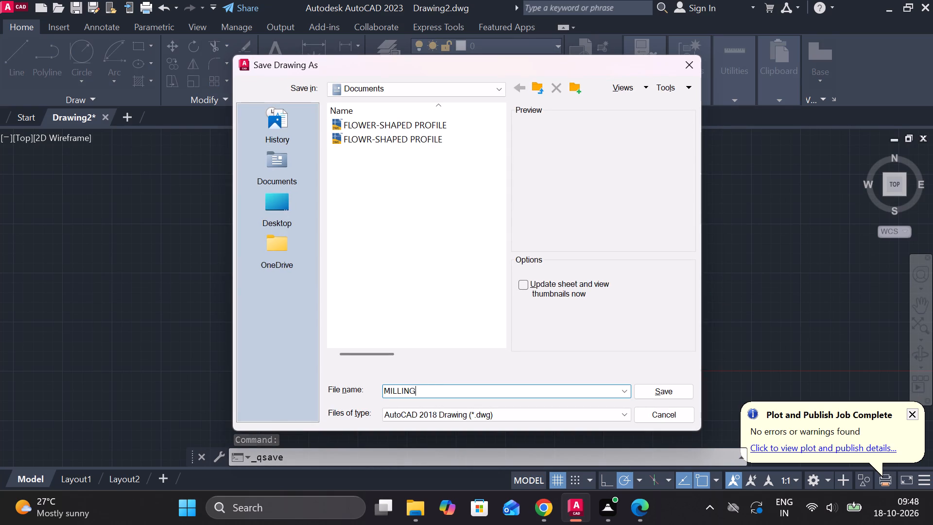
{"action": "key", "text": "space"}
{"action": "type", "text": "MACHINE"}
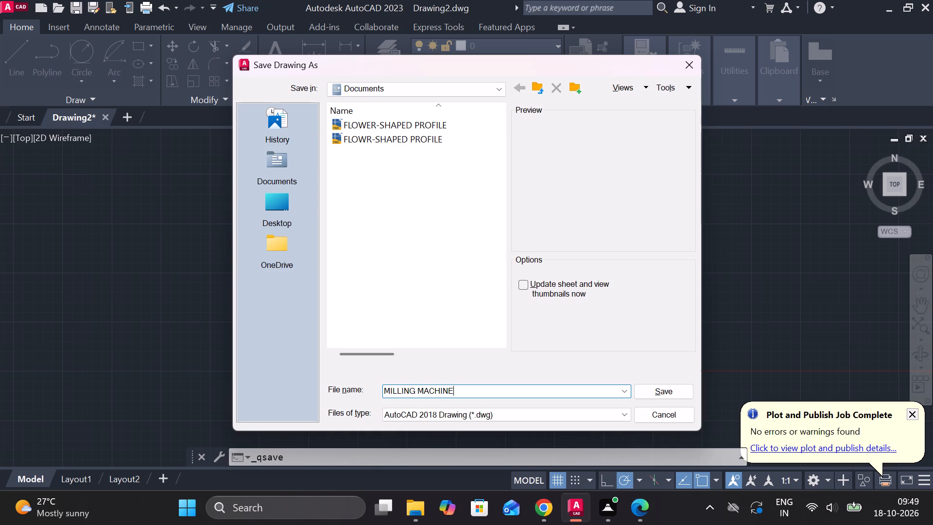
{"action": "key", "text": "space"}
{"action": "type", "text": "TAIL"}
{"action": "key", "text": "space"}
{"action": "type", "text": "STOC"}
{"action": "key", "text": "k"}
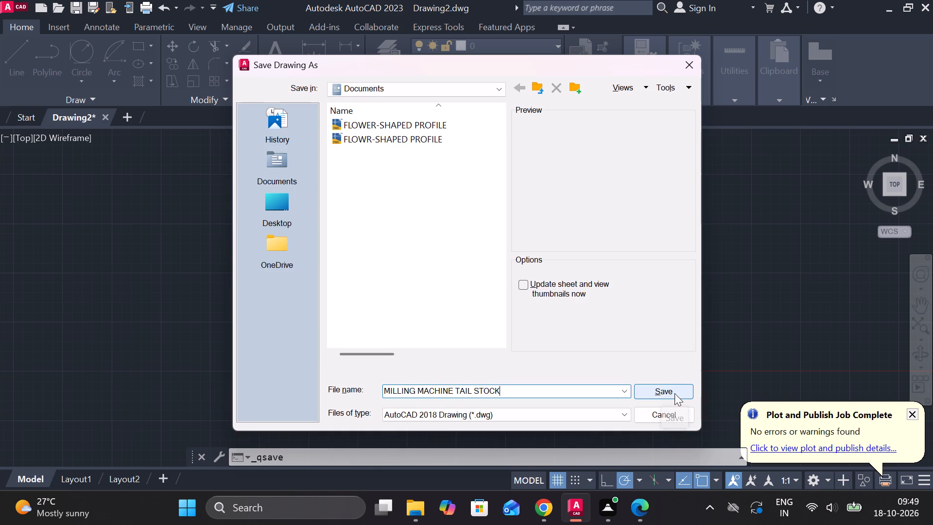
{"action": "left_click", "coordinate": [674, 393]}
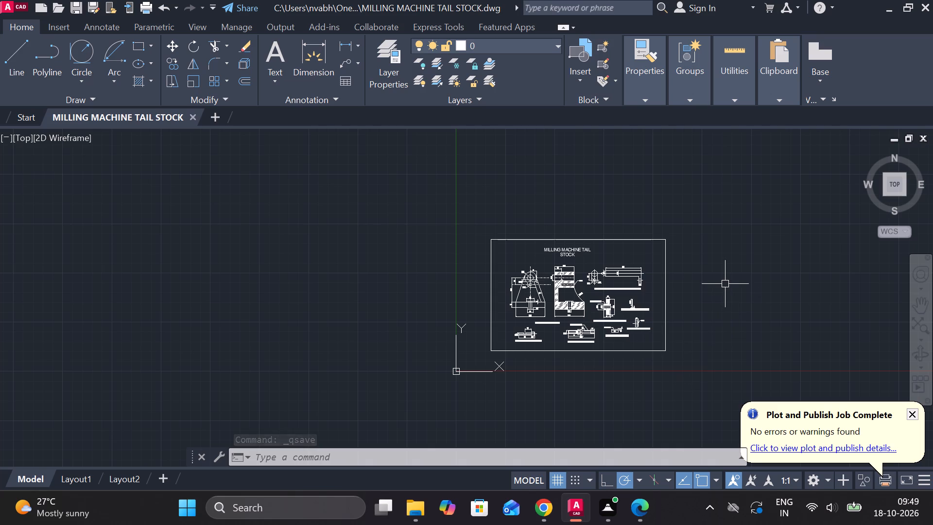
Save the drawing again under its current name.
{"action": "type", "text": "LOG"}
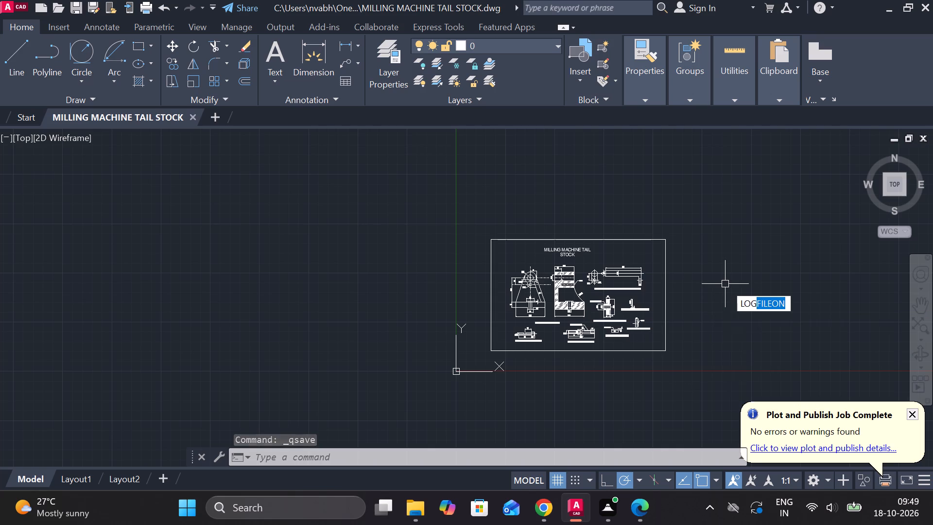
{"action": "left_click", "coordinate": [743, 332]}
{"action": "key", "text": "ctrl+s"}
Set up a model plot with DWG To PDF.pc3 in landscape orientation, using a window just outside the sheet border as plot area.
{"action": "type", "text": "PLOT"}
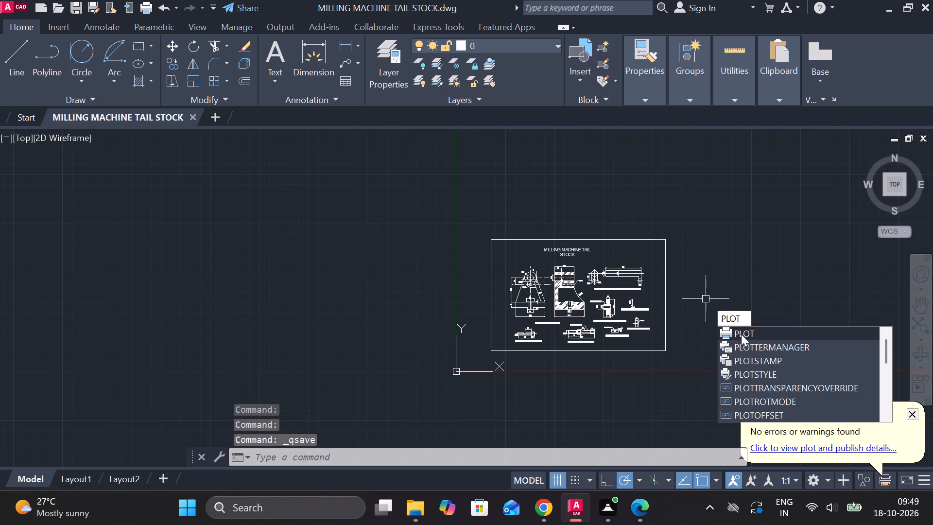
{"action": "left_click", "coordinate": [741, 334]}
{"action": "left_click", "coordinate": [430, 145]}
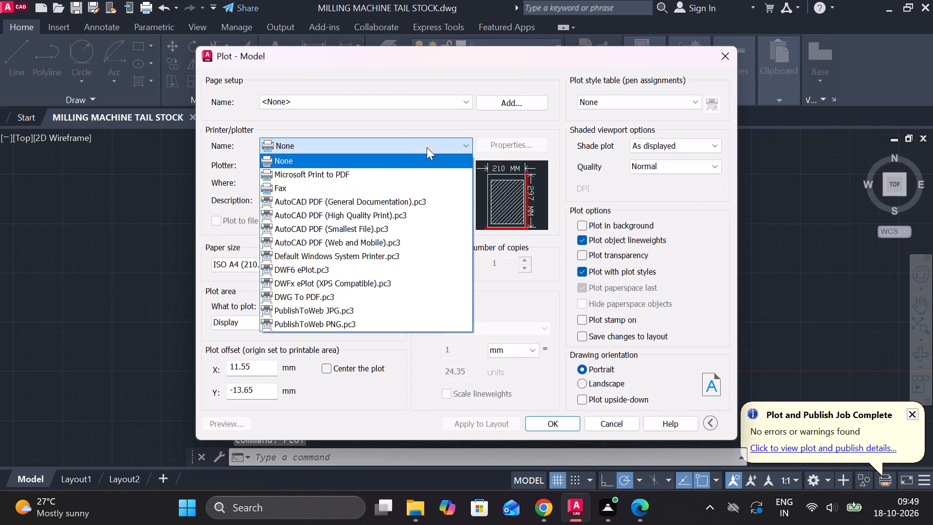
{"action": "left_click", "coordinate": [359, 302]}
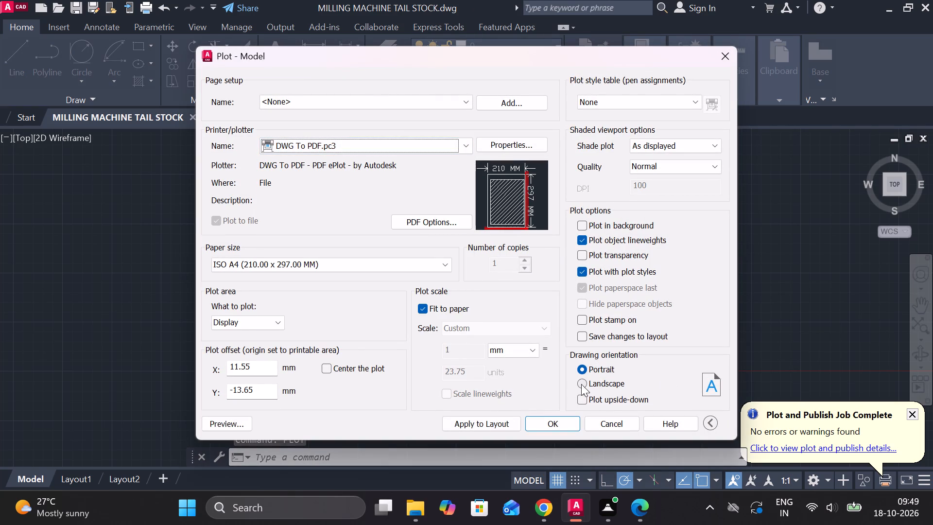
{"action": "left_click", "coordinate": [581, 384]}
{"action": "left_click", "coordinate": [277, 317]}
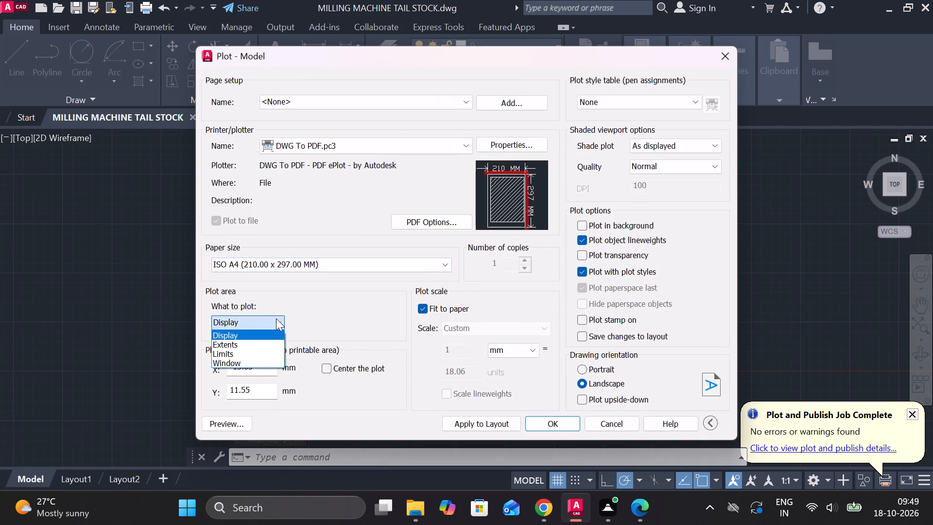
{"action": "left_click", "coordinate": [260, 363]}
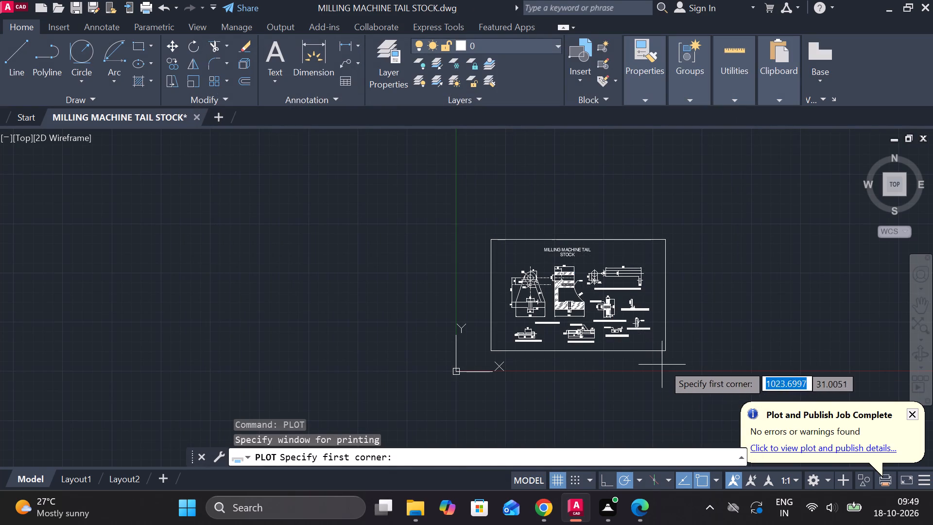
{"action": "left_click", "coordinate": [673, 363]}
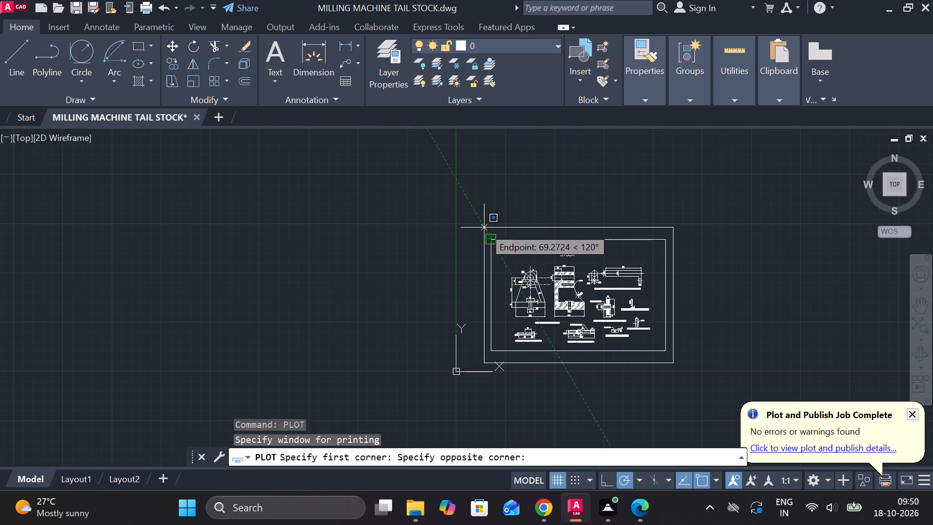
{"action": "left_click", "coordinate": [484, 227]}
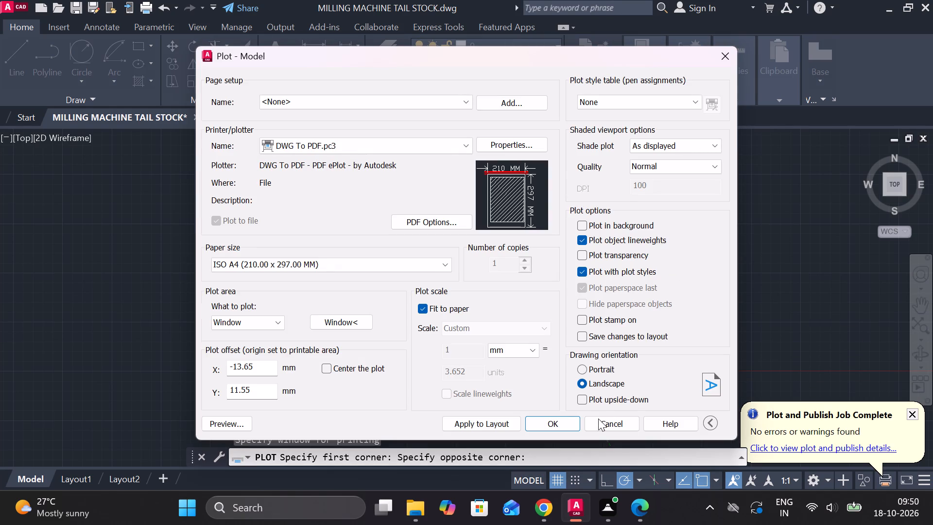
Plot the sheet to the Documents folder as MILLING MACHINE TAIL STOCK-Model.pdf and look over the PDF in Microsoft Edge.
{"action": "left_click", "coordinate": [566, 420]}
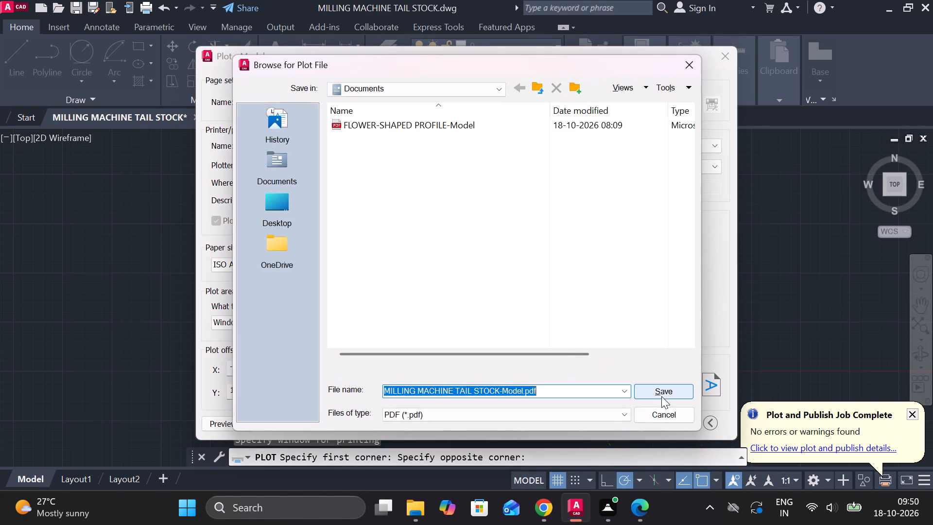
{"action": "left_click", "coordinate": [661, 396]}
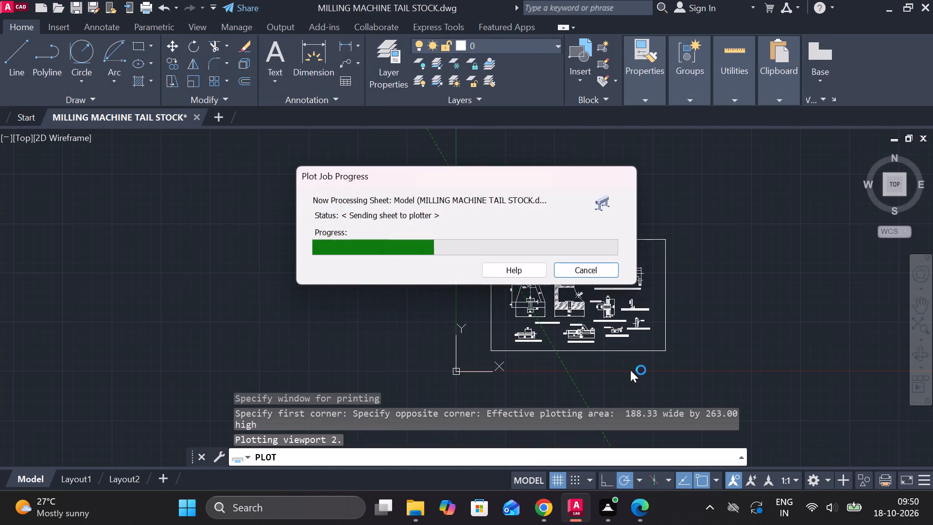
{"action": "scroll", "coordinate": [488, 328], "scroll_direction": "down", "scroll_amount": 1}
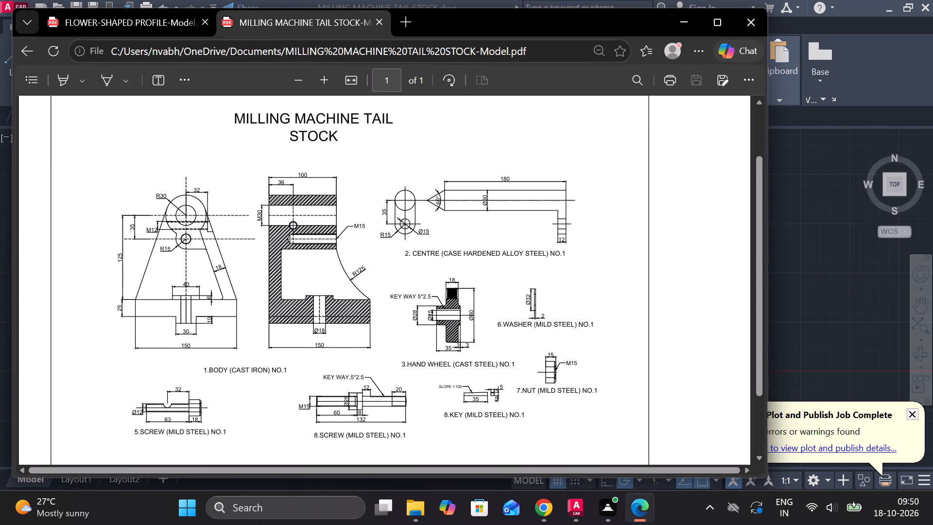
{"action": "scroll", "coordinate": [492, 328], "scroll_direction": "down", "scroll_amount": 1}
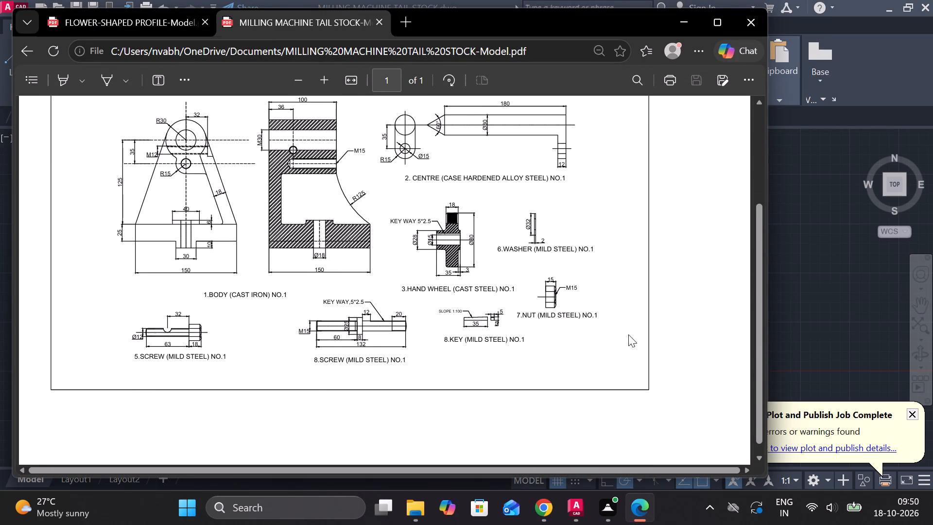